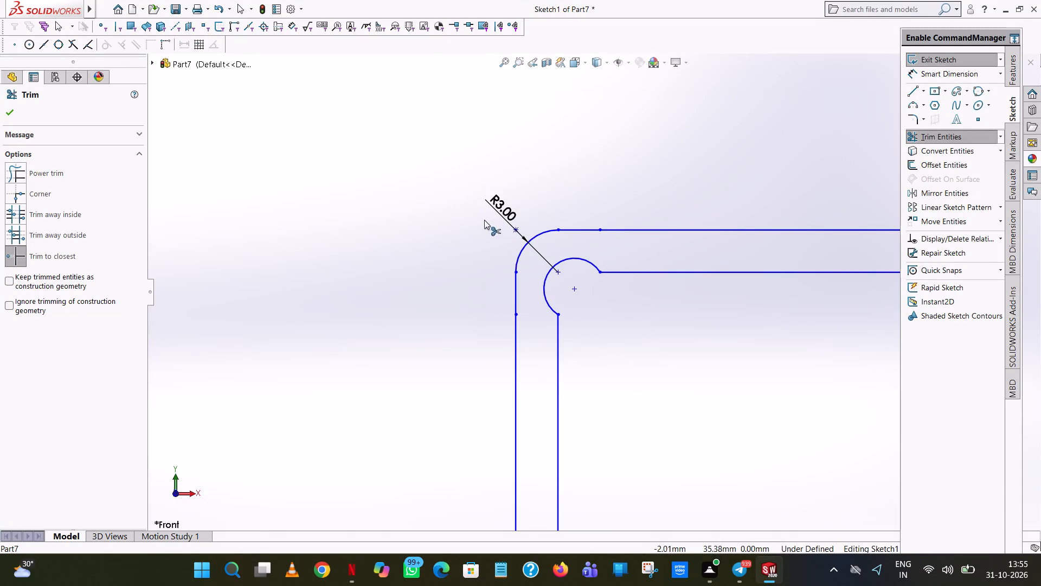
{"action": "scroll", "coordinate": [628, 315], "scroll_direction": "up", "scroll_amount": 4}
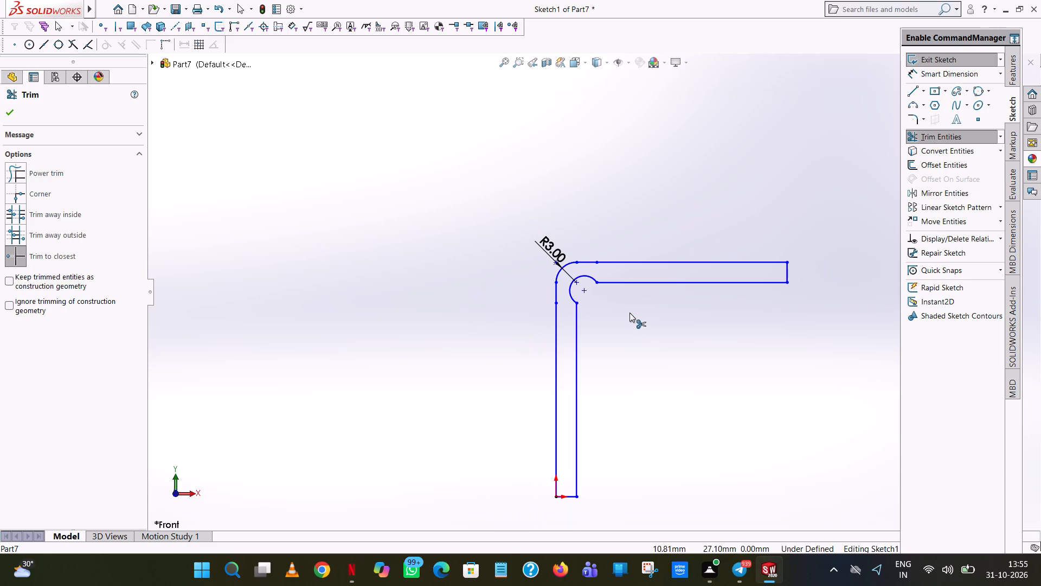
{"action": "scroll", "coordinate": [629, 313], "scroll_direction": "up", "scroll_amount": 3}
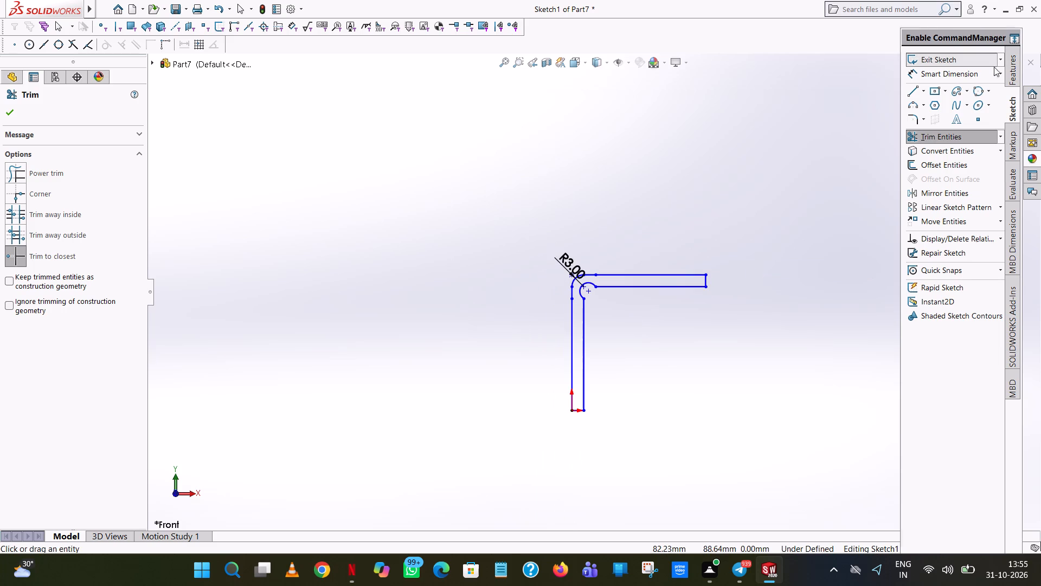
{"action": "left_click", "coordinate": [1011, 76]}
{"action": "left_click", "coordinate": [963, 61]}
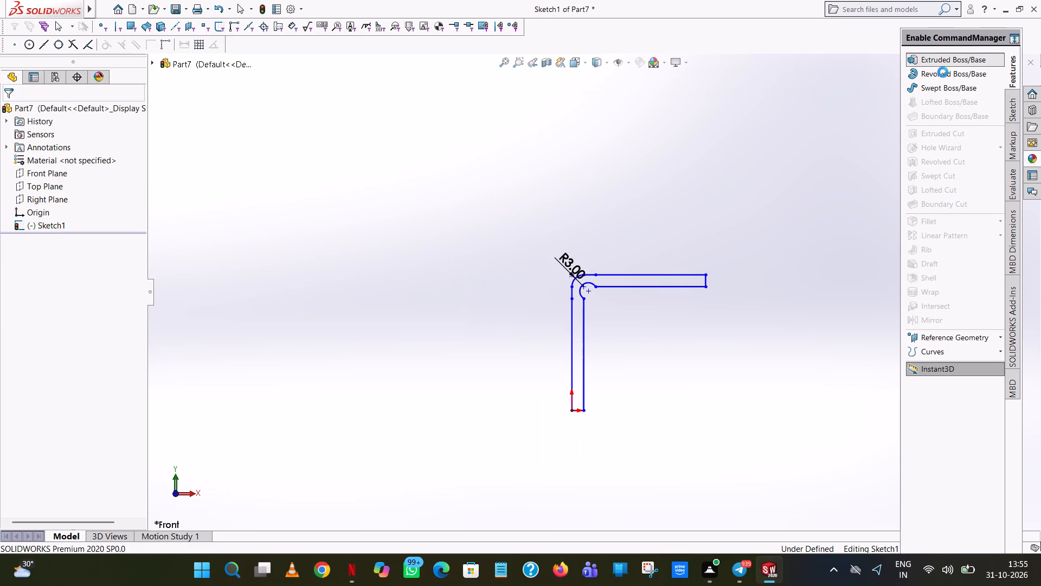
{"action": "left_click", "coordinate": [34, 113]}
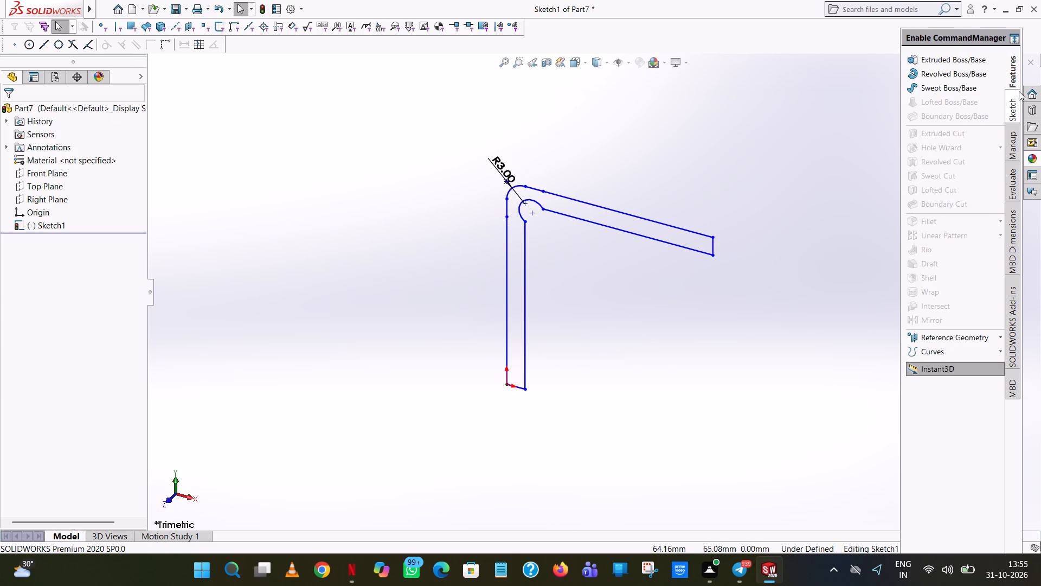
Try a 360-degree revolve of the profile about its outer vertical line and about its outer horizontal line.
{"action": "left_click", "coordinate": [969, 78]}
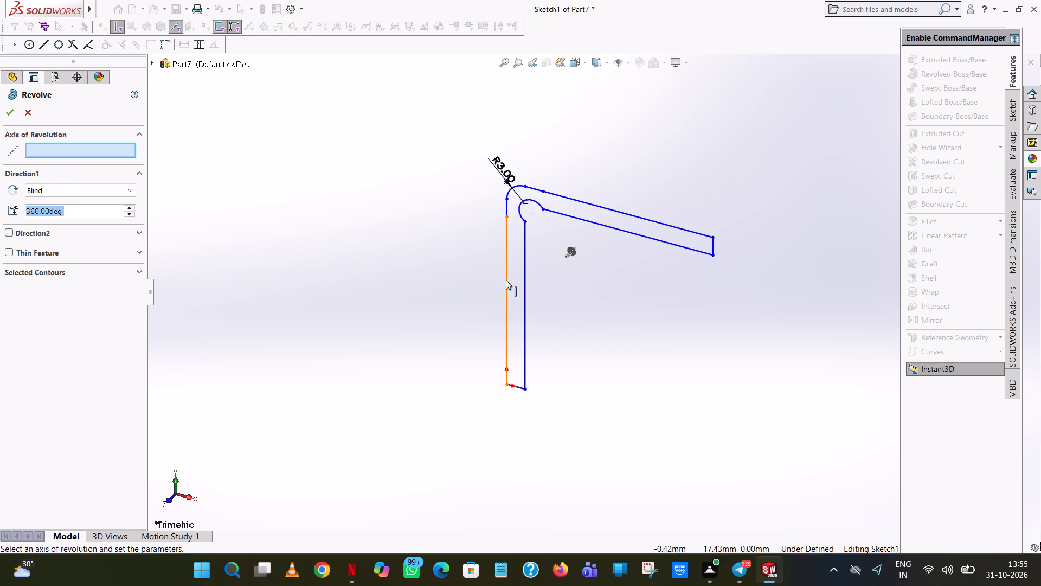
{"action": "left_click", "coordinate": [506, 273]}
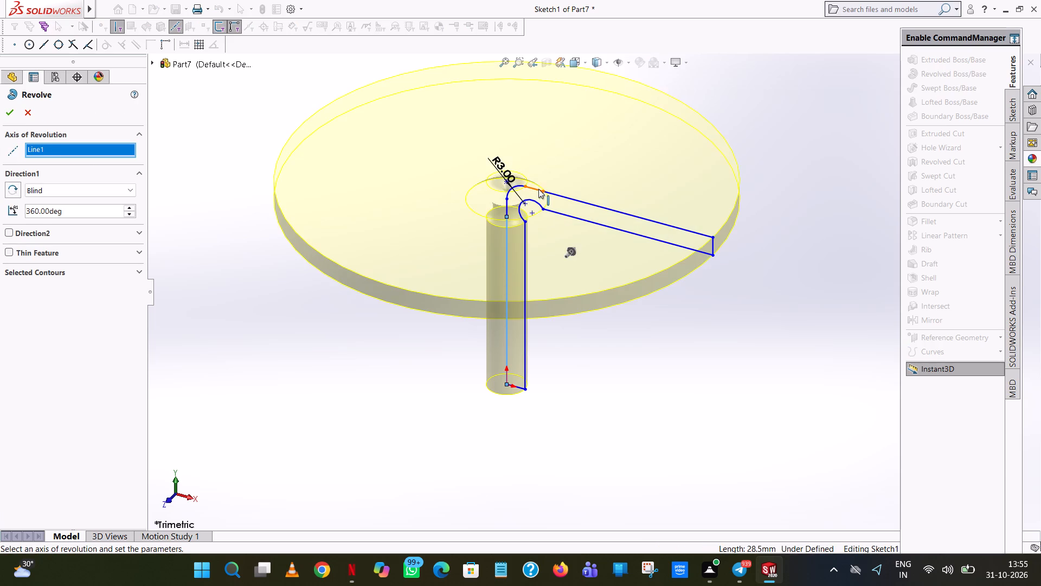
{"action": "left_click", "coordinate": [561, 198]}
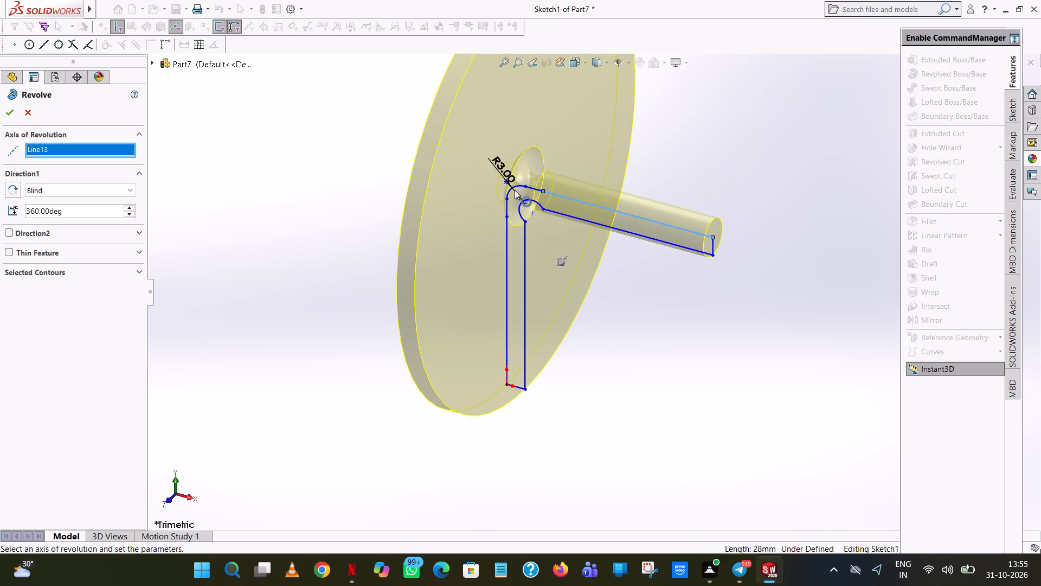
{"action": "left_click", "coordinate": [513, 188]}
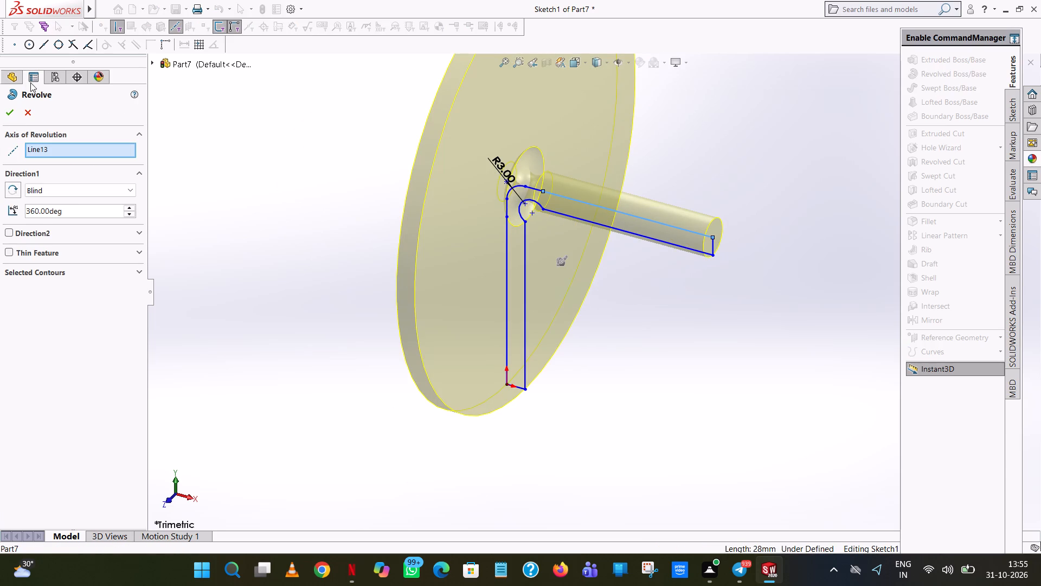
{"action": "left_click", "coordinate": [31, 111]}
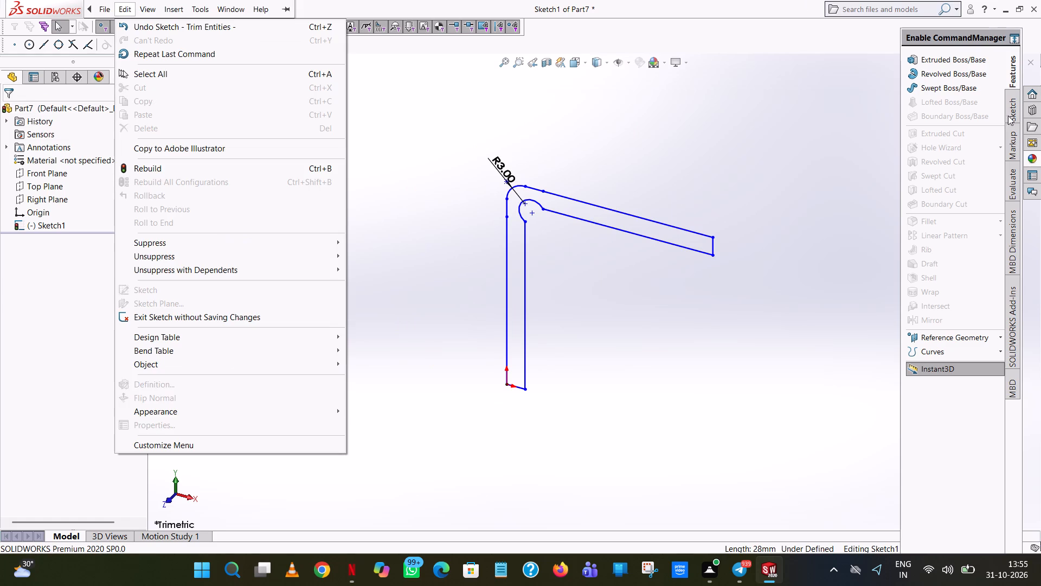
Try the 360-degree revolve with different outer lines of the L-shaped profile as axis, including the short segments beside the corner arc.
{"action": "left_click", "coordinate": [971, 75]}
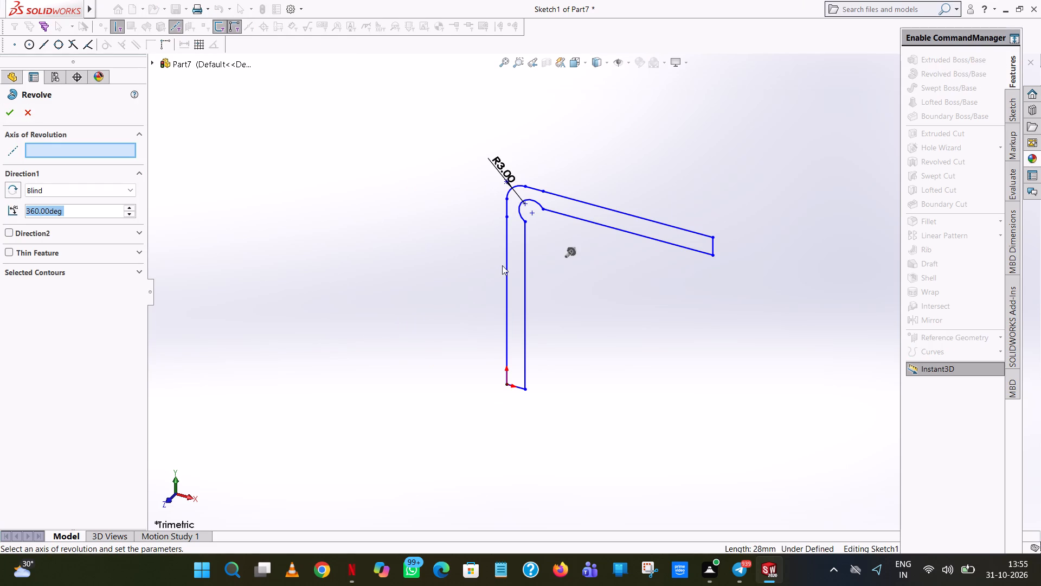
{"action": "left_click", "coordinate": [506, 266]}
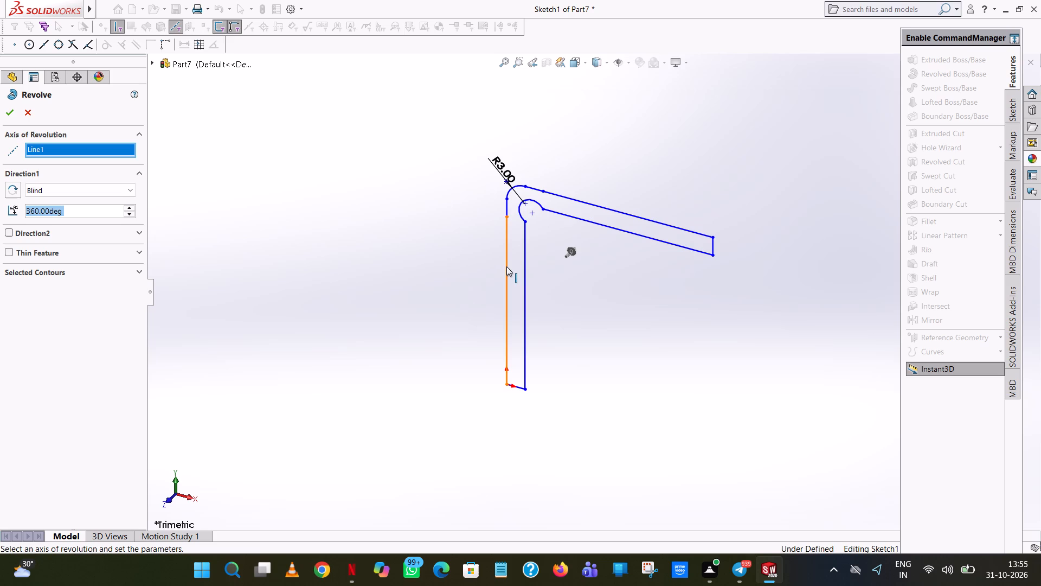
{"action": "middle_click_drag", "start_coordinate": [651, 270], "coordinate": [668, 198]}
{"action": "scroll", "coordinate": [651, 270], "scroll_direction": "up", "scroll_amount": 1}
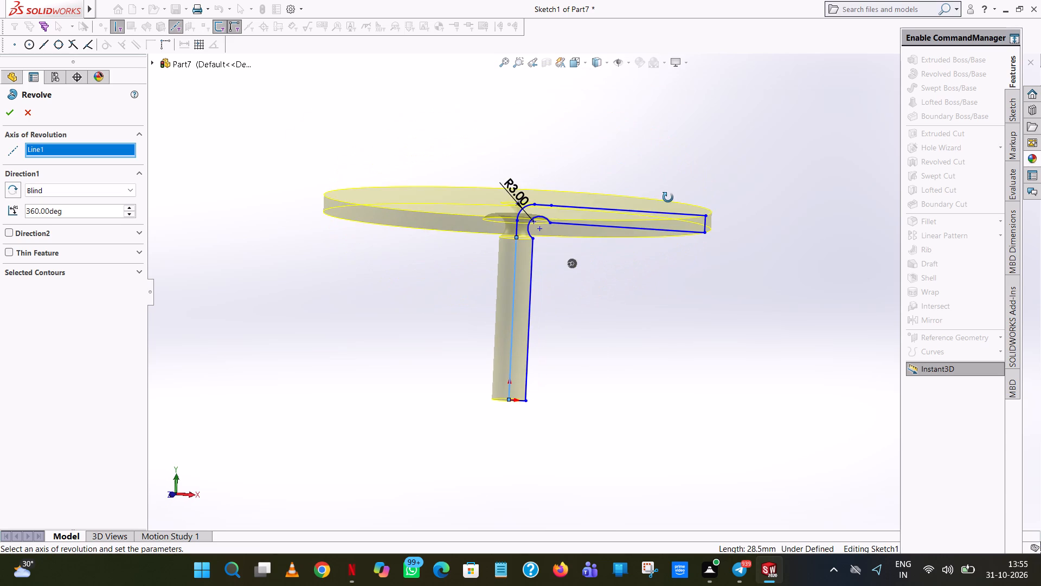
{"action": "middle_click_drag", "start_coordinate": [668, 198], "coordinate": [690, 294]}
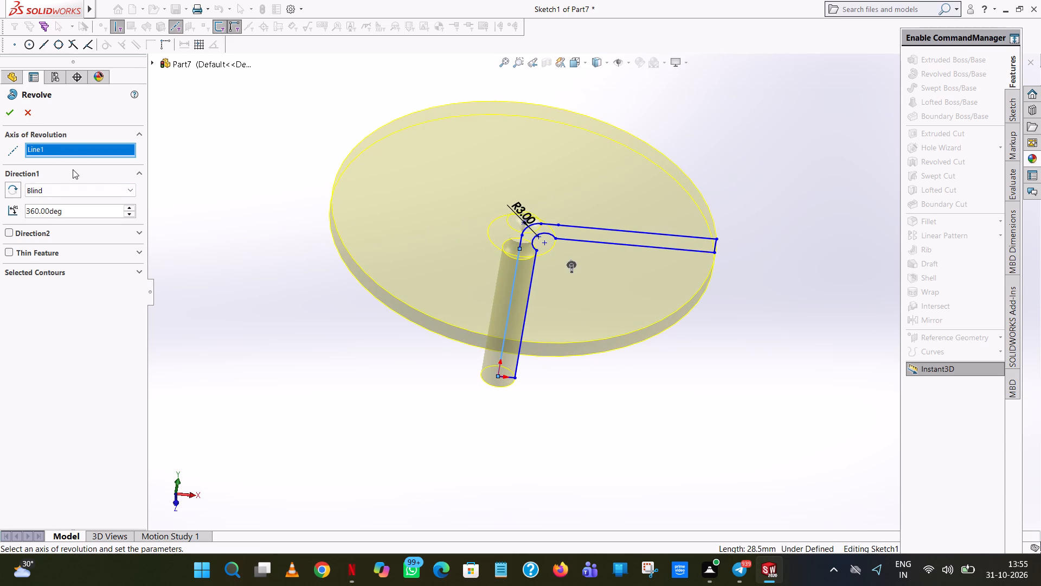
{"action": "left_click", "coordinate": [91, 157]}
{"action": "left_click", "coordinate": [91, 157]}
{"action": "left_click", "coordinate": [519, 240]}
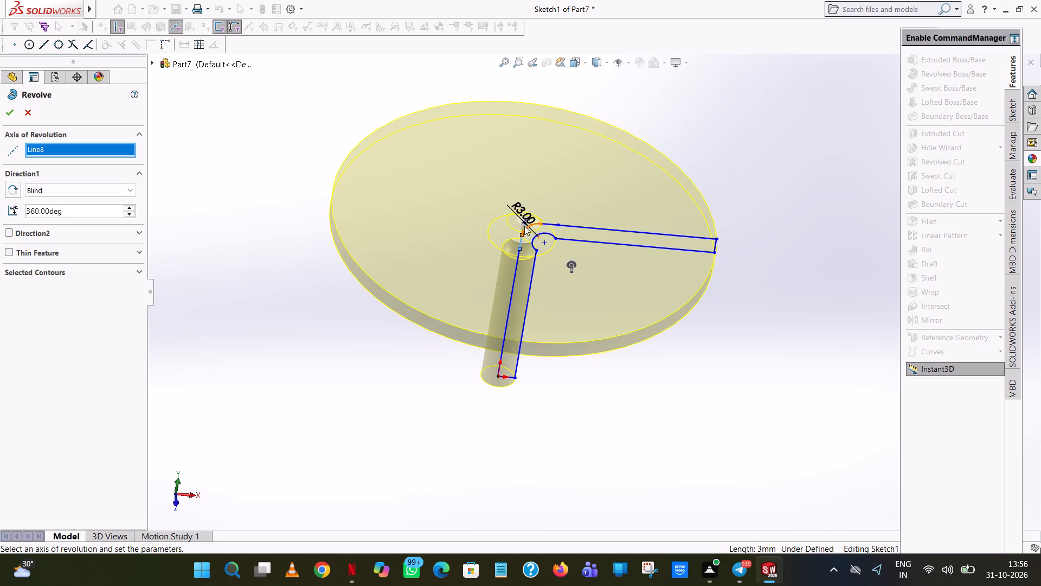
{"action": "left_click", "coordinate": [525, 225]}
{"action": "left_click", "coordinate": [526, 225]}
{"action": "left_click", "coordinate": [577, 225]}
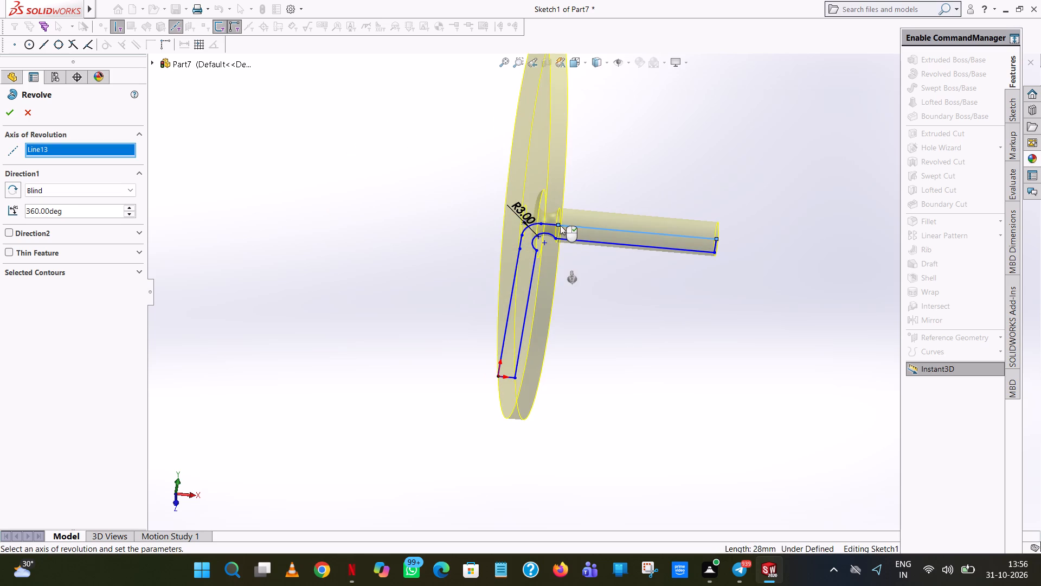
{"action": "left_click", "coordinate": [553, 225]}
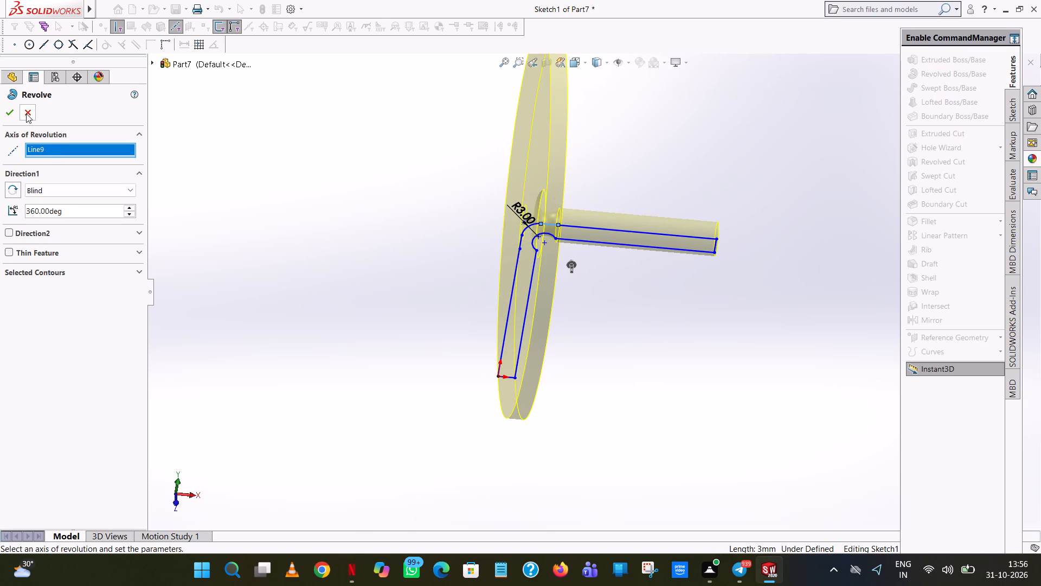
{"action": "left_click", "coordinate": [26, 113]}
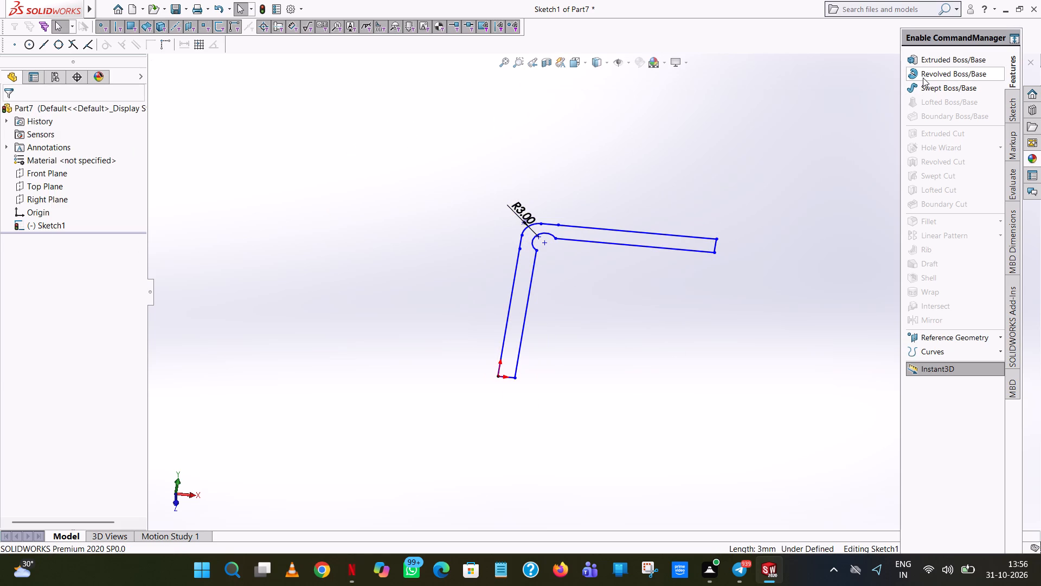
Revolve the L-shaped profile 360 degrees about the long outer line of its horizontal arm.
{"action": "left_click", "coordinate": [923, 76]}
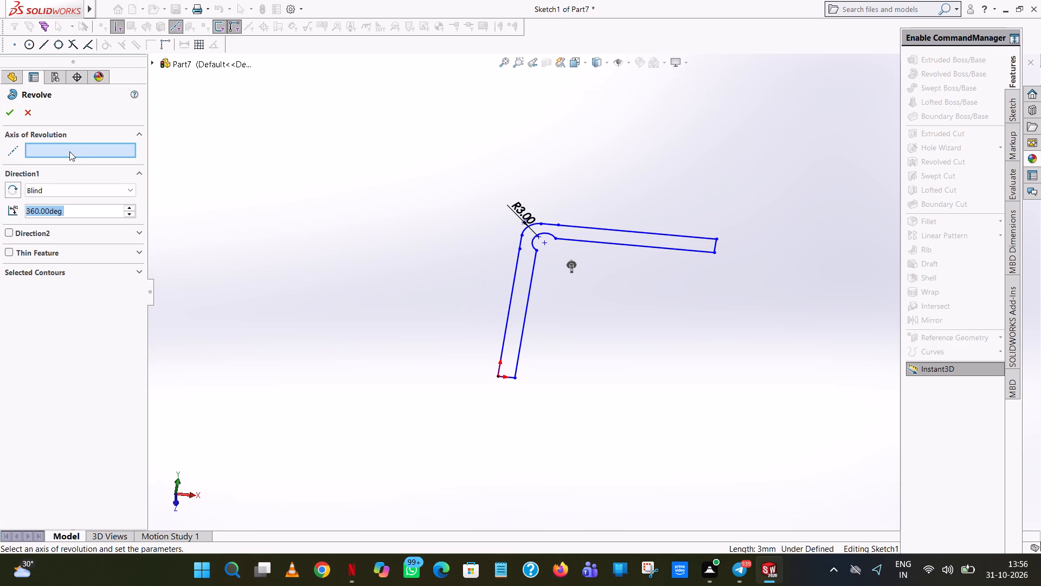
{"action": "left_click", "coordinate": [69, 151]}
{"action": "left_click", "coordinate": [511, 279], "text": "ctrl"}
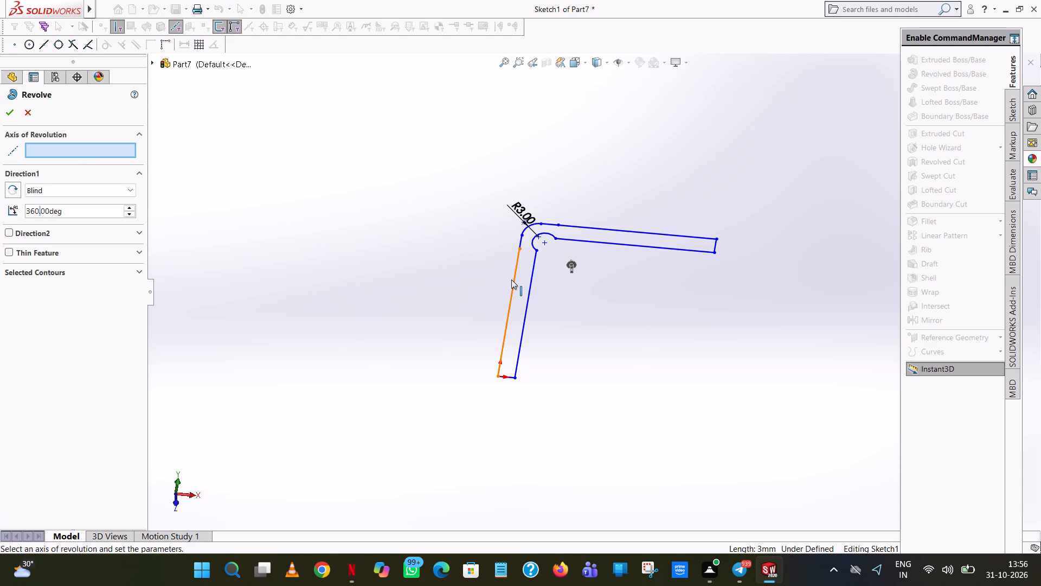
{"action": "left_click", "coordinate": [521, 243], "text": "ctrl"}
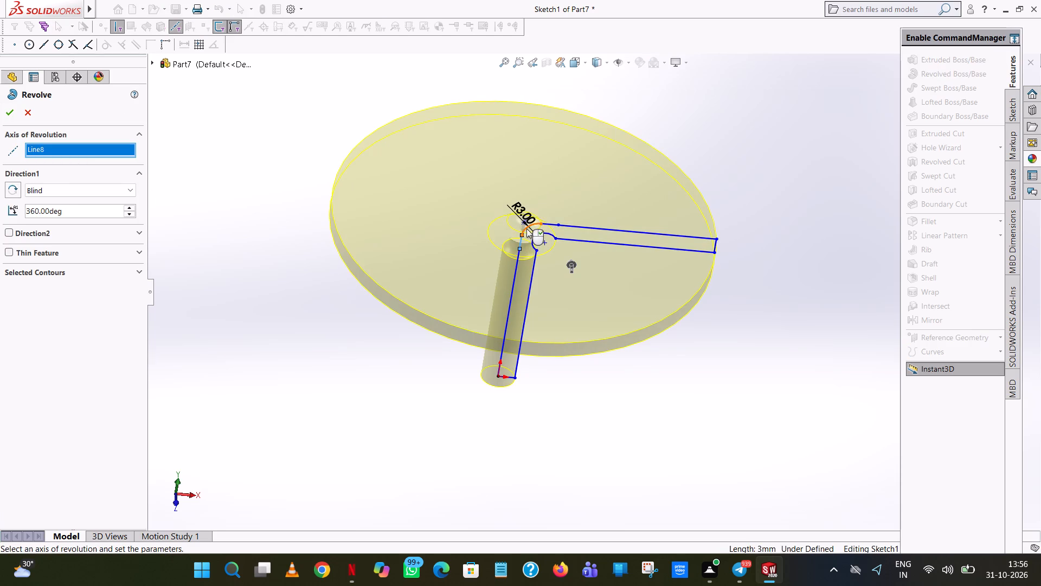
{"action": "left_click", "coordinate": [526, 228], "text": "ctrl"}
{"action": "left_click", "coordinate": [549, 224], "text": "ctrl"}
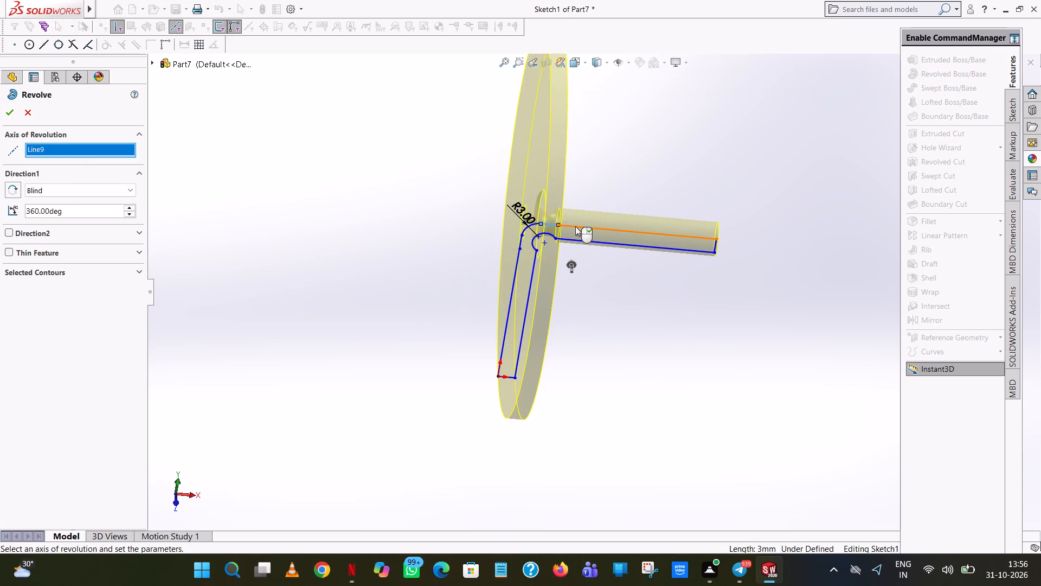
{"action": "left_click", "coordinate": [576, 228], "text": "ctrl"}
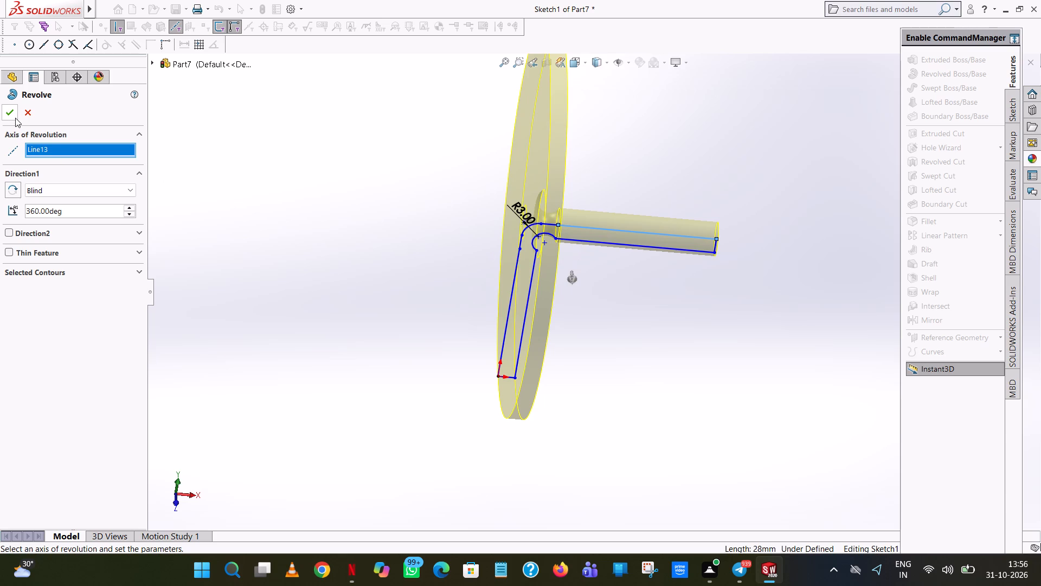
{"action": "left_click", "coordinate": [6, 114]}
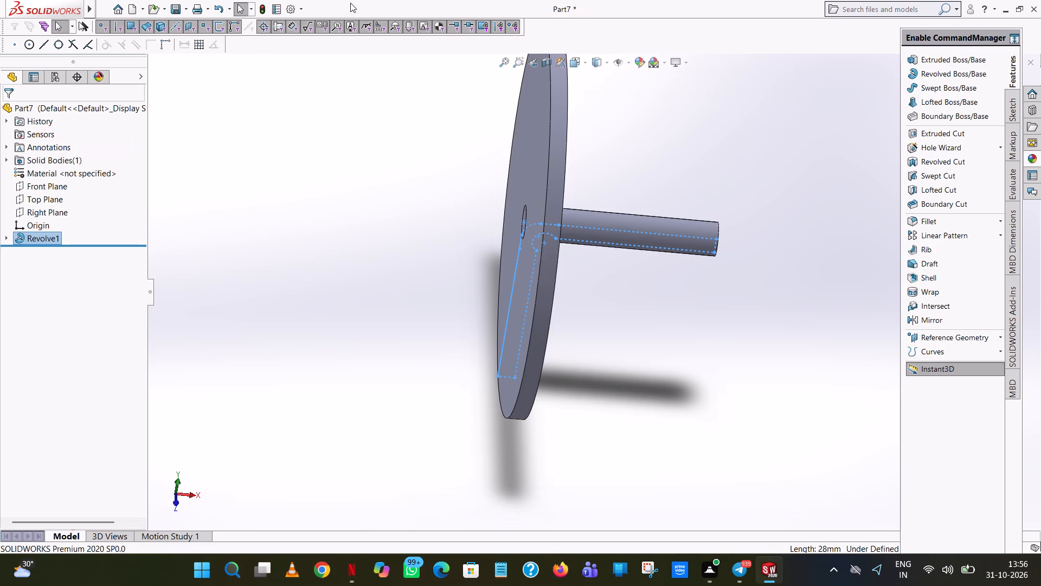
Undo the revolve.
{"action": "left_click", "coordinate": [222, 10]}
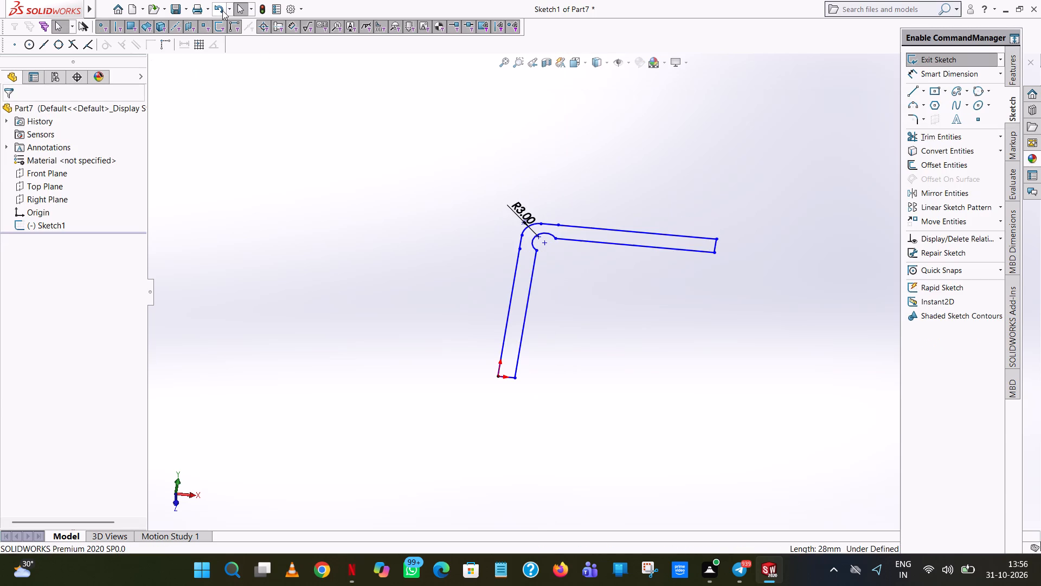
Trim away the horizontal arm of the profile, including its end line and the short segment beside the outer corner arc.
{"action": "middle_click_drag", "start_coordinate": [625, 295], "coordinate": [665, 184]}
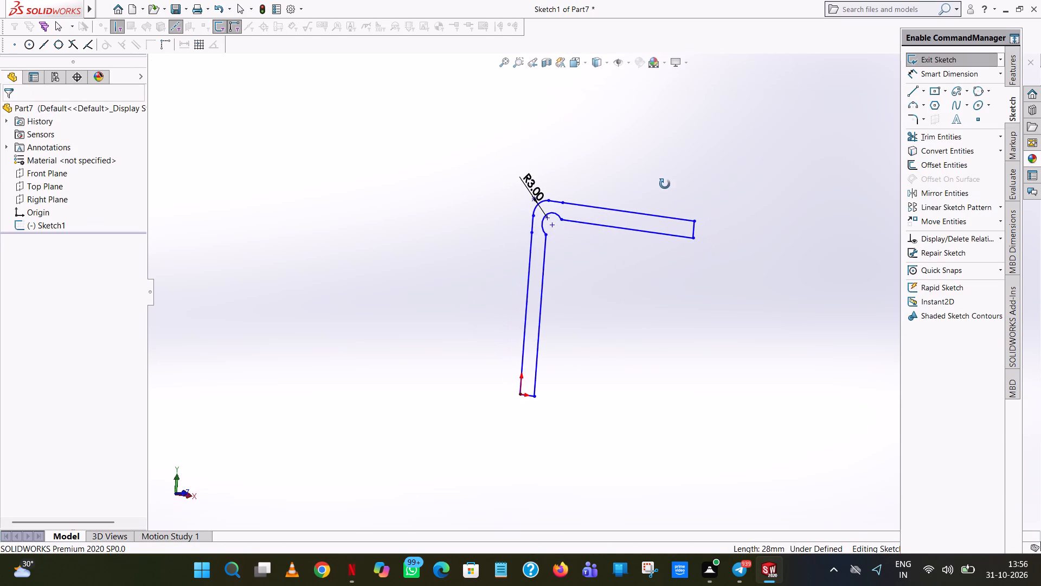
{"action": "middle_click_drag", "start_coordinate": [665, 184], "coordinate": [621, 233]}
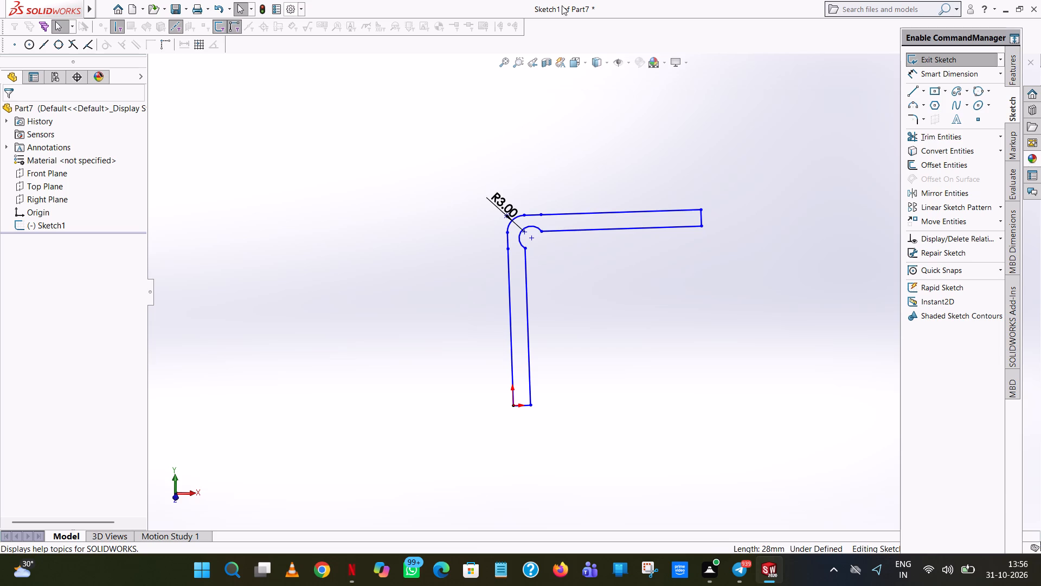
{"action": "left_click", "coordinate": [964, 141]}
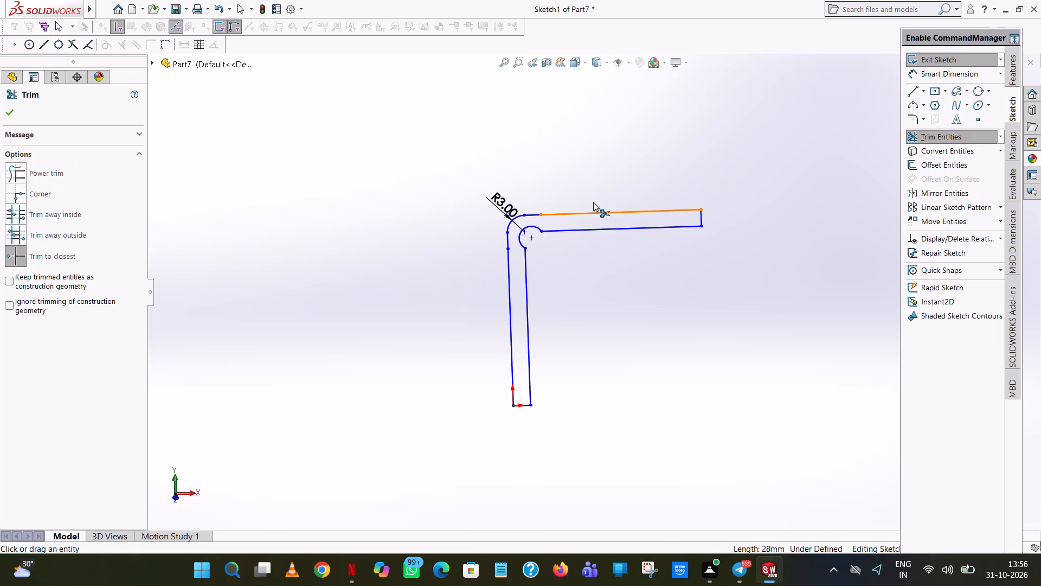
{"action": "left_click_drag", "start_coordinate": [593, 201], "coordinate": [613, 292]}
{"action": "left_click", "coordinate": [623, 213]}
{"action": "left_click", "coordinate": [620, 234]}
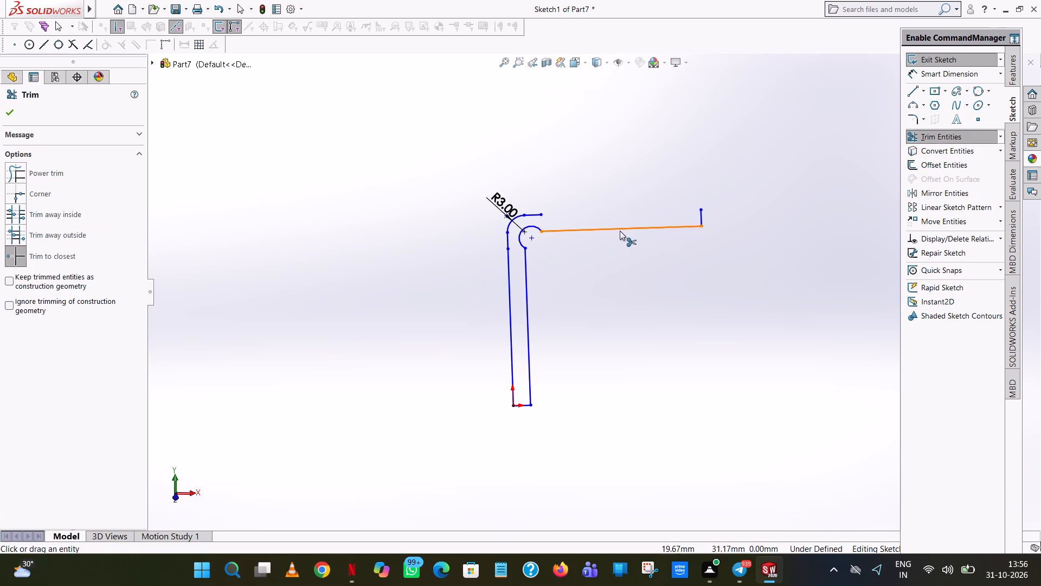
{"action": "left_click", "coordinate": [620, 230]}
{"action": "left_click", "coordinate": [703, 213]}
{"action": "left_click", "coordinate": [542, 213]}
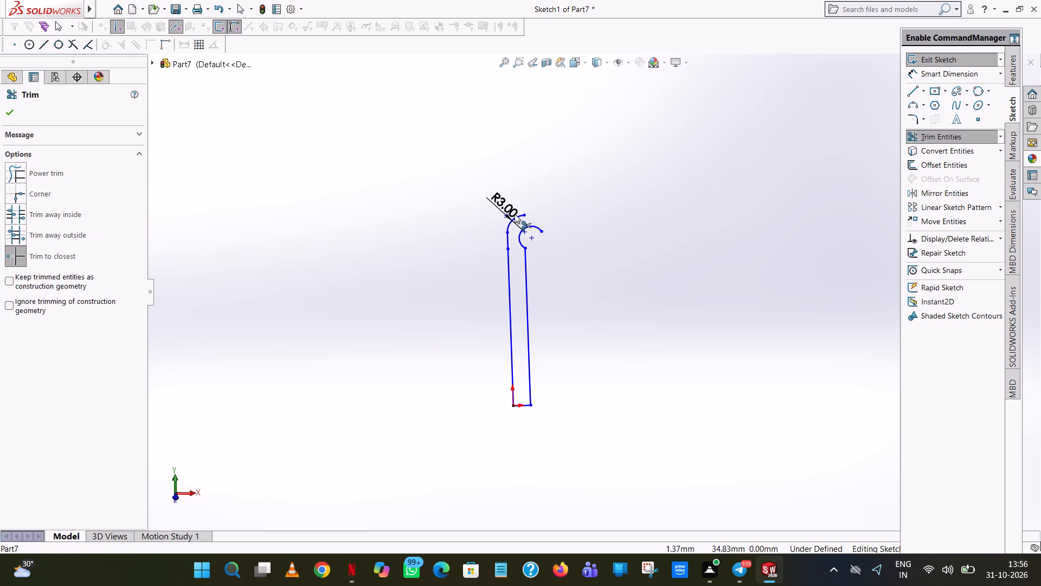
Trim away the rest of the profile: both corner arcs, the vertical leg's lines and its bottom line.
{"action": "left_click", "coordinate": [515, 214]}
{"action": "left_click", "coordinate": [515, 219]}
{"action": "left_click", "coordinate": [511, 246]}
{"action": "double_click", "coordinate": [517, 244]}
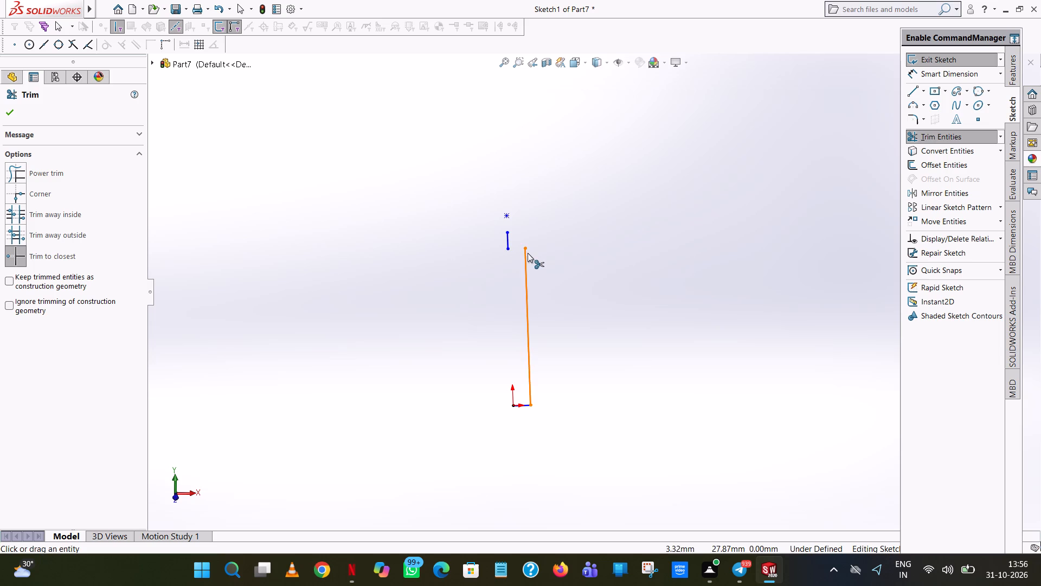
{"action": "left_click", "coordinate": [528, 253]}
{"action": "left_click", "coordinate": [510, 238]}
{"action": "left_click_drag", "start_coordinate": [505, 212], "coordinate": [513, 221]}
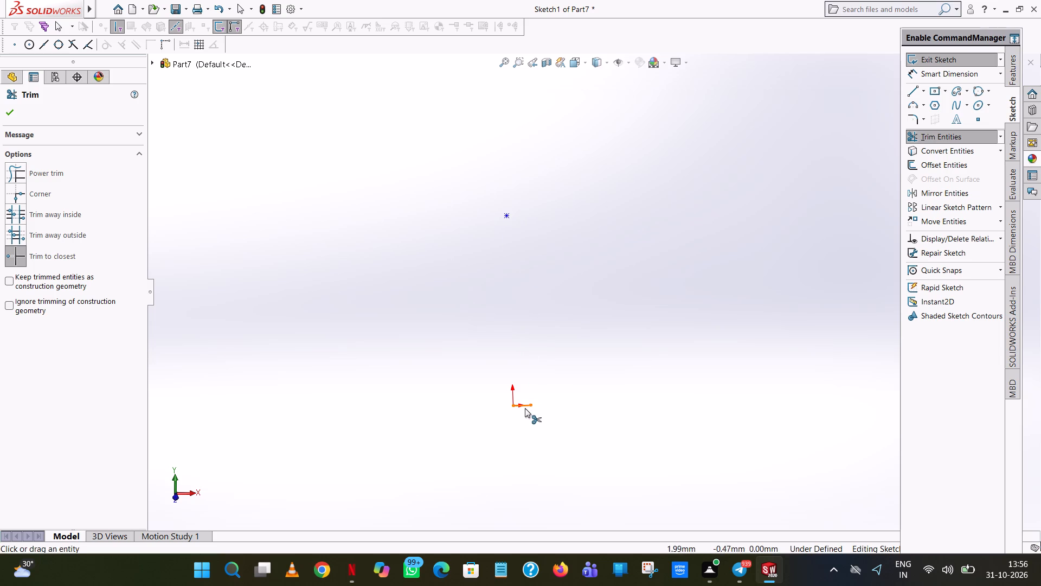
{"action": "double_click", "coordinate": [525, 408]}
{"action": "left_click", "coordinate": [9, 117]}
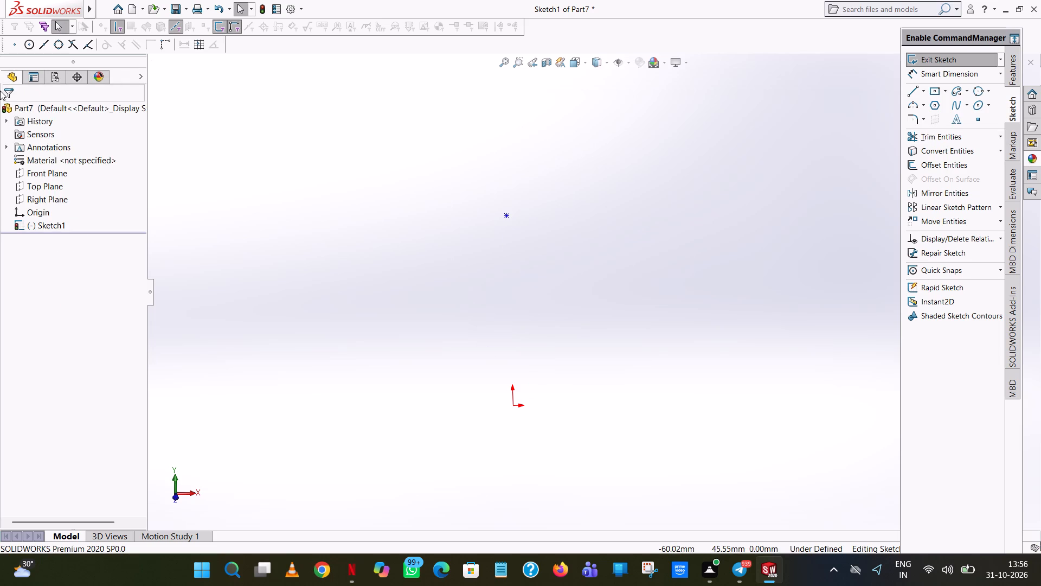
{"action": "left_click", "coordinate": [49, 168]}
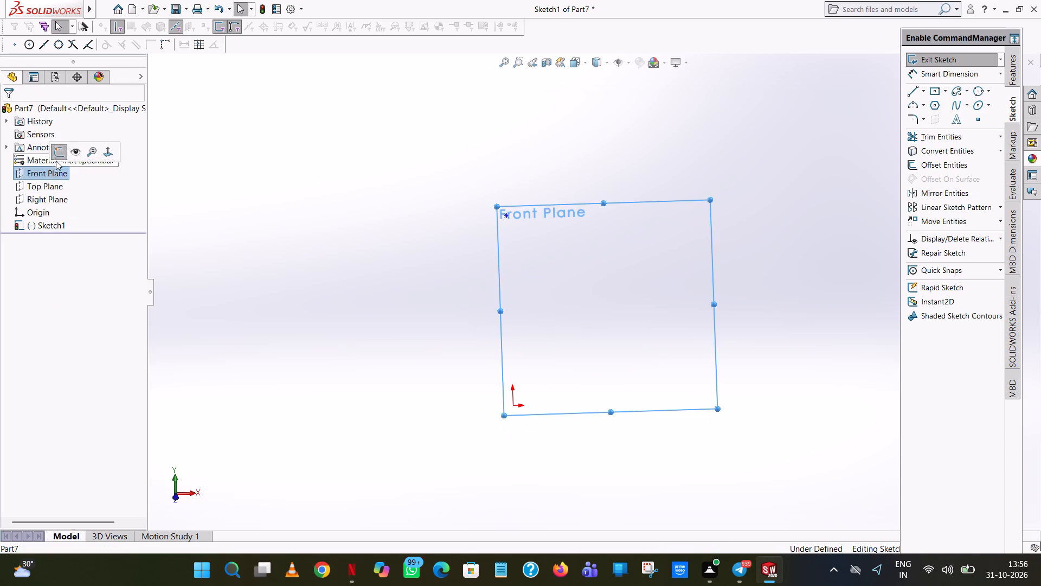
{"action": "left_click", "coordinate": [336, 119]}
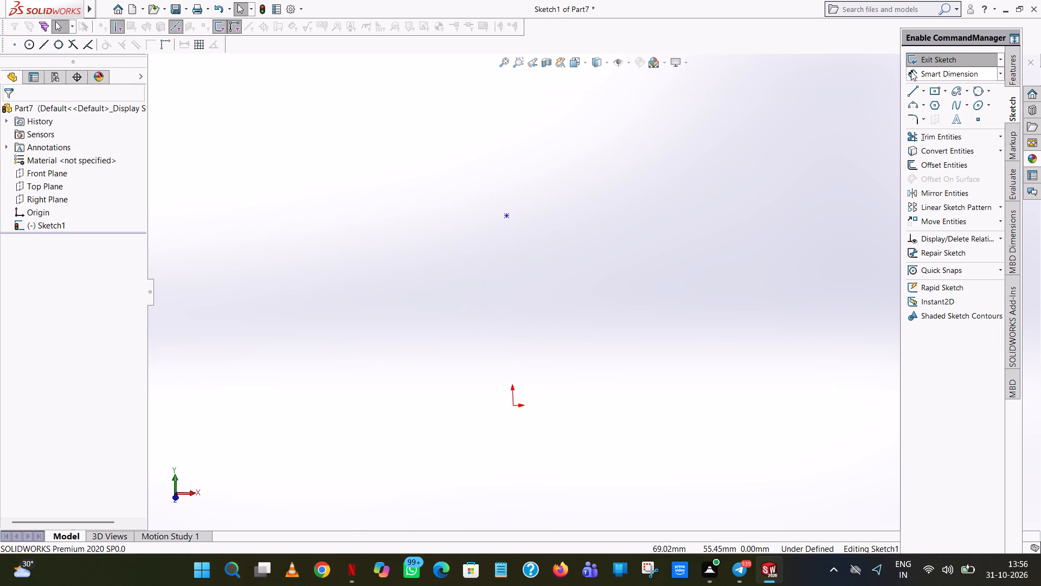
Sketch a circle centred on the origin with a radius of 3 mm.
{"action": "left_click", "coordinate": [988, 90]}
{"action": "left_click", "coordinate": [954, 91]}
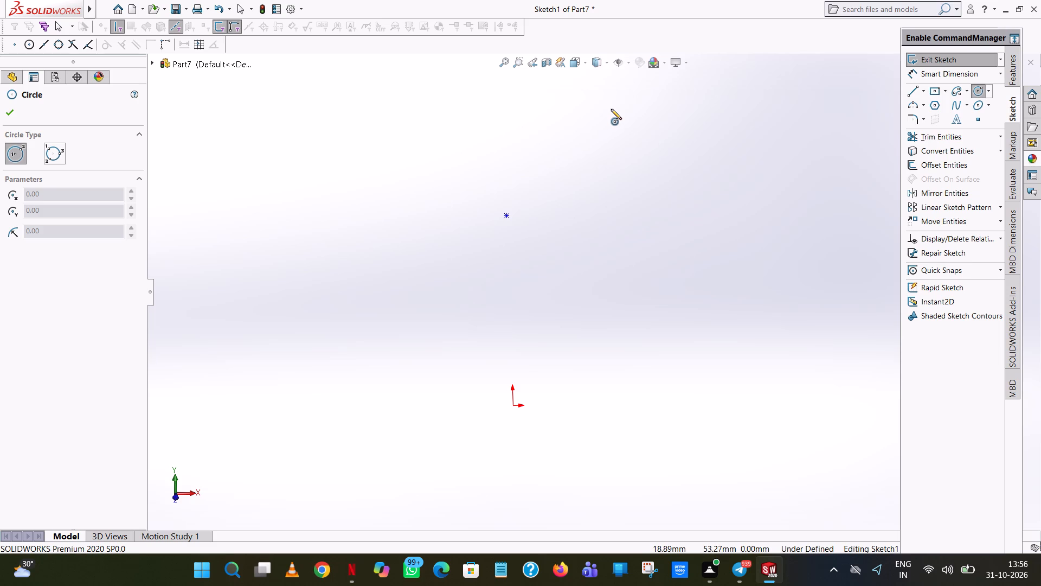
{"action": "left_click", "coordinate": [513, 406]}
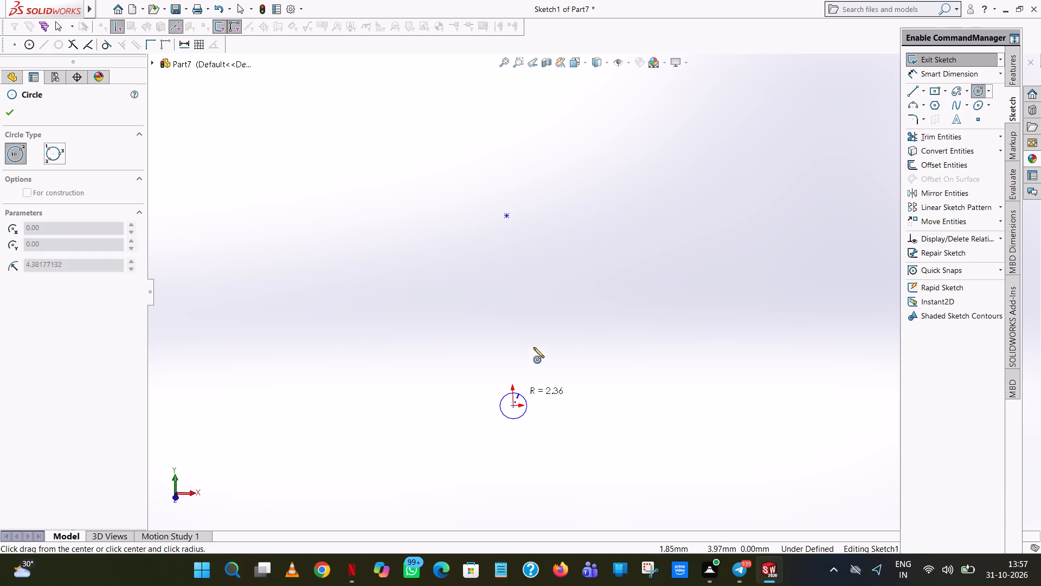
{"action": "left_click", "coordinate": [534, 347]}
{"action": "key", "text": "3"}
{"action": "key", "text": "Return"}
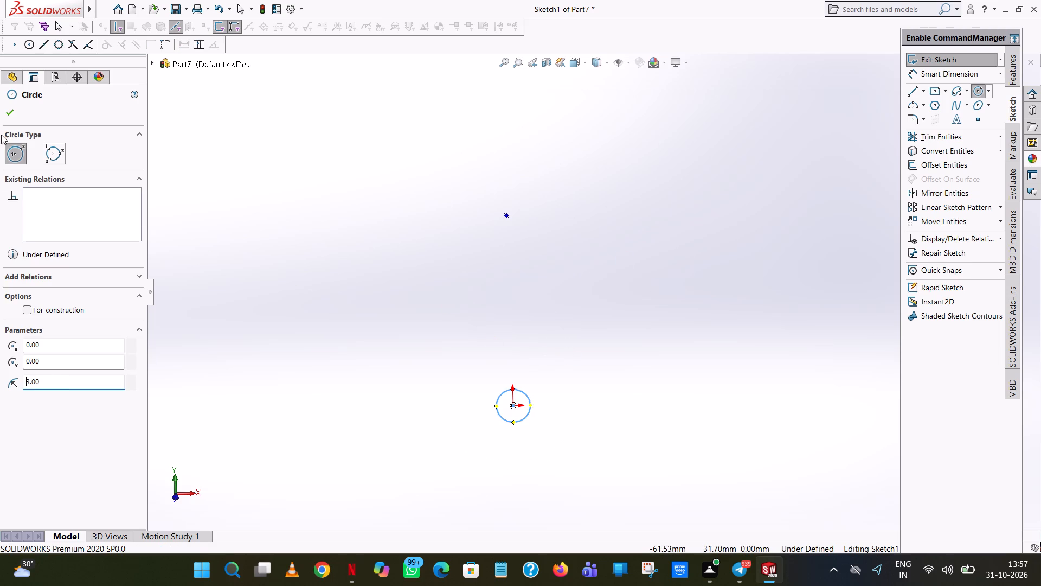
{"action": "left_click", "coordinate": [10, 105]}
{"action": "left_click", "coordinate": [571, 295]}
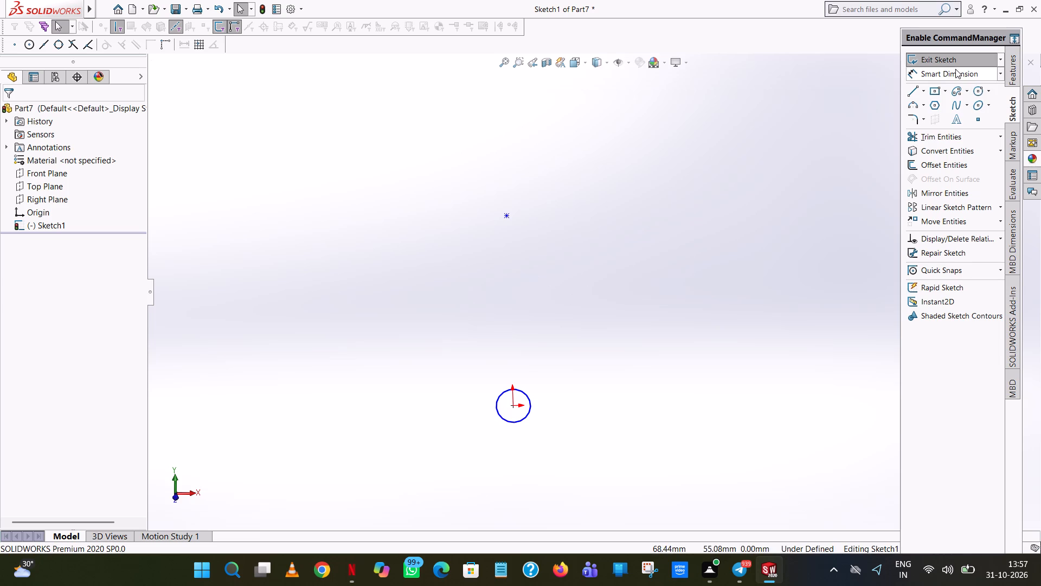
Add a diameter dimension to the circle.
{"action": "left_click", "coordinate": [972, 75]}
{"action": "left_click", "coordinate": [526, 394]}
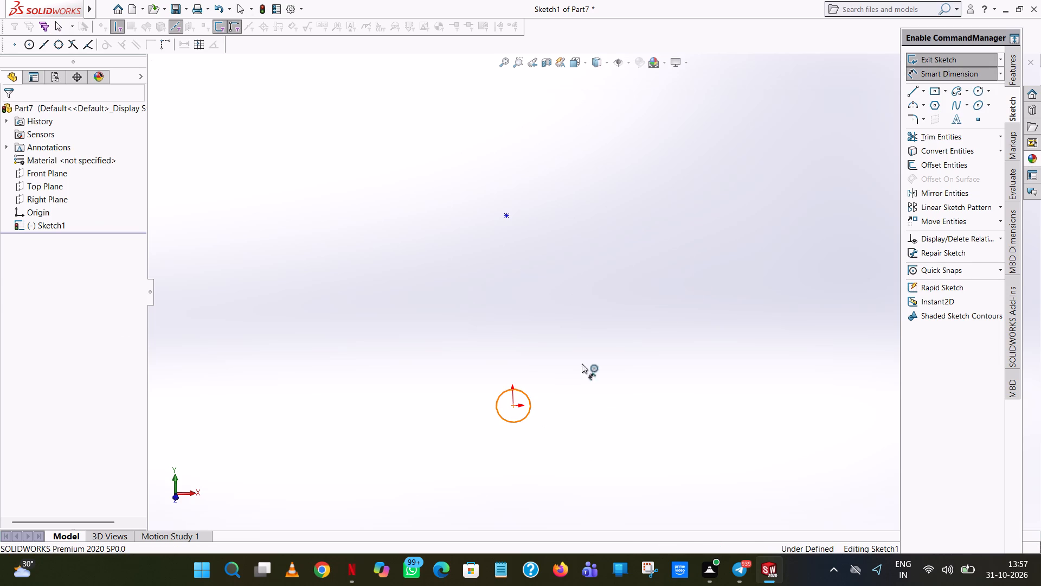
{"action": "left_click", "coordinate": [698, 286]}
{"action": "left_click", "coordinate": [657, 269]}
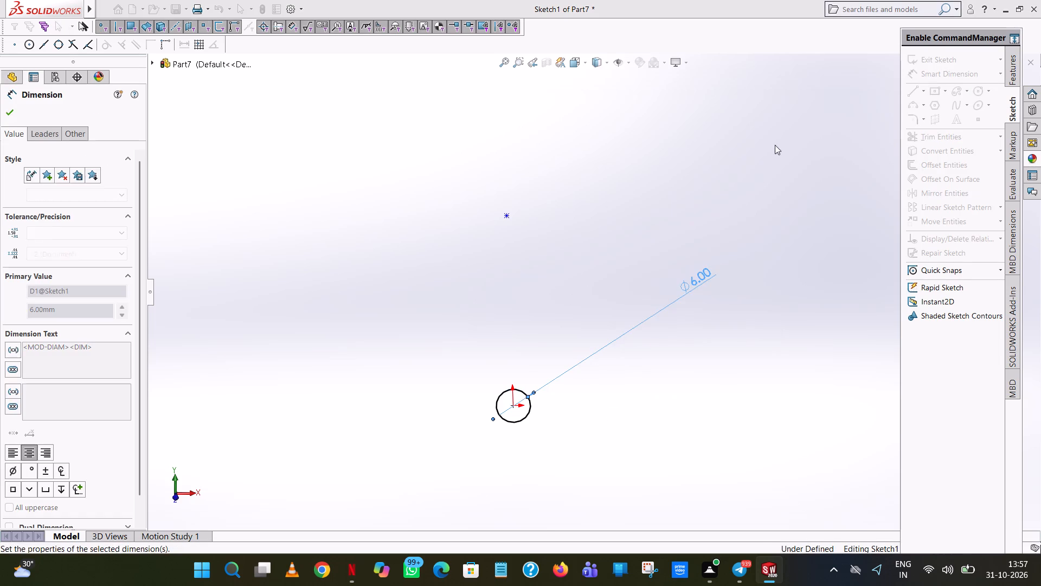
{"action": "left_click", "coordinate": [775, 145]}
Extrude the circle as a blind boss 28.50 mm deep in the reversed direction.
{"action": "left_click", "coordinate": [1012, 64]}
{"action": "left_click", "coordinate": [969, 62]}
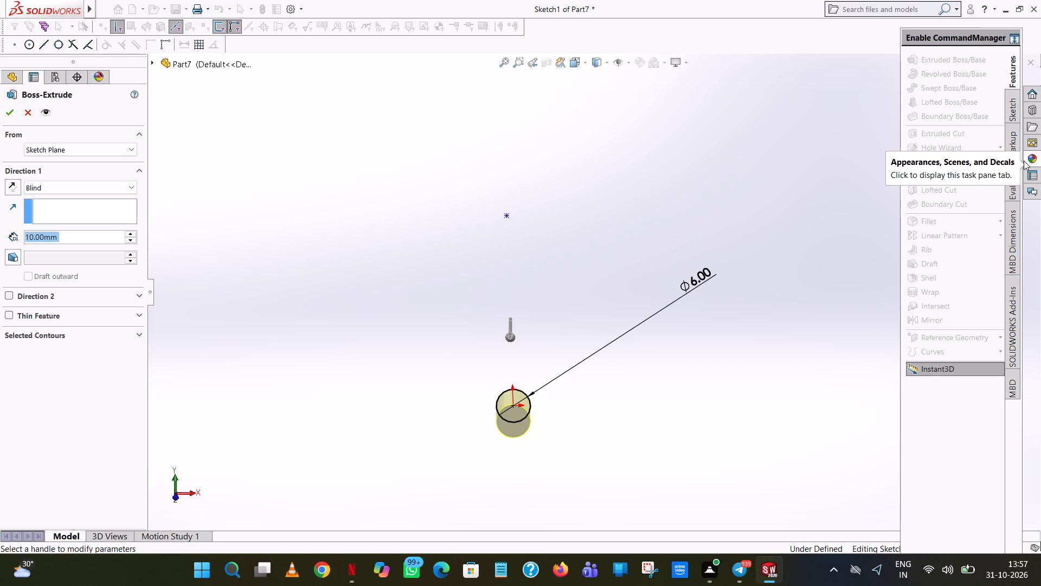
{"action": "type", "text": "28.50"}
{"action": "key", "text": "Return"}
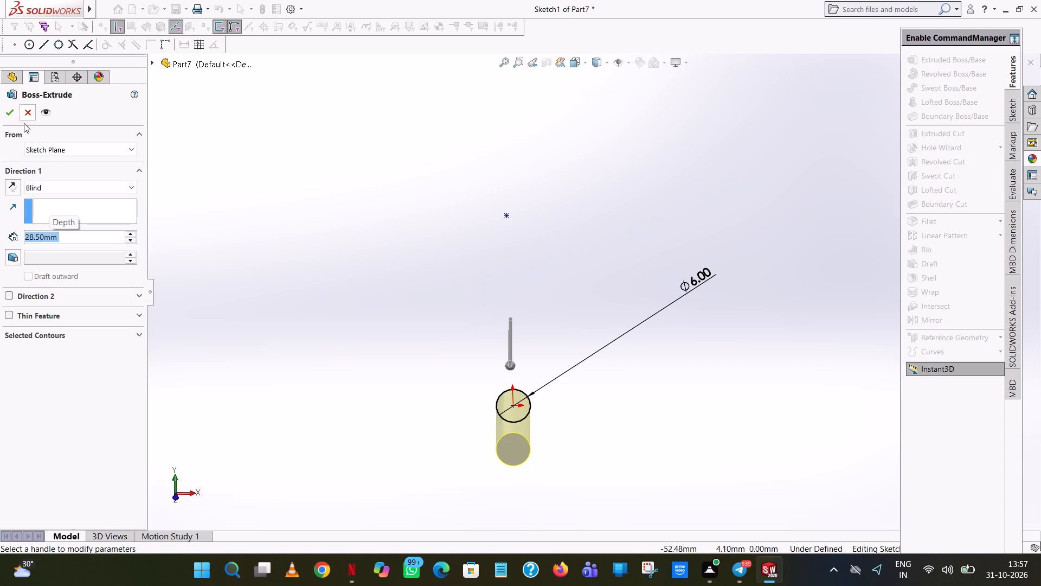
{"action": "left_click", "coordinate": [16, 186]}
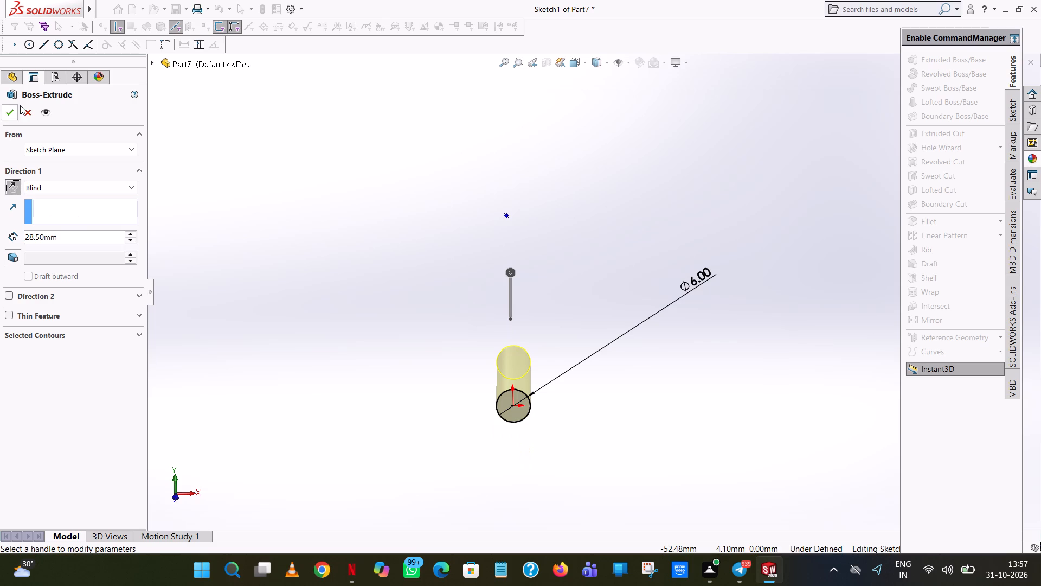
{"action": "left_click", "coordinate": [11, 109]}
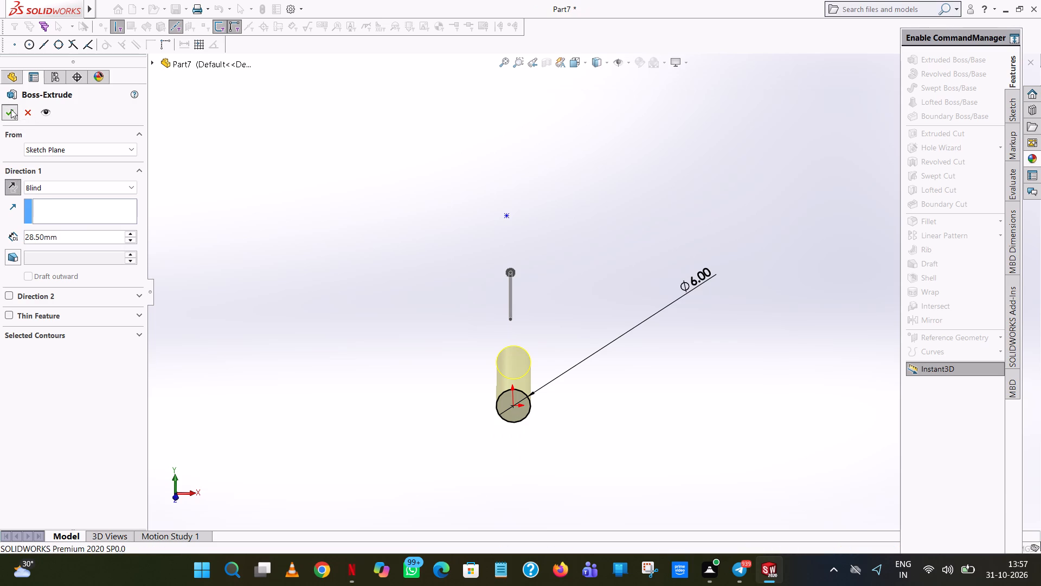
{"action": "left_click", "coordinate": [625, 290]}
Examine the extruded cylinder and its end face from several angles.
{"action": "middle_click_drag", "start_coordinate": [564, 424], "coordinate": [582, 209]}
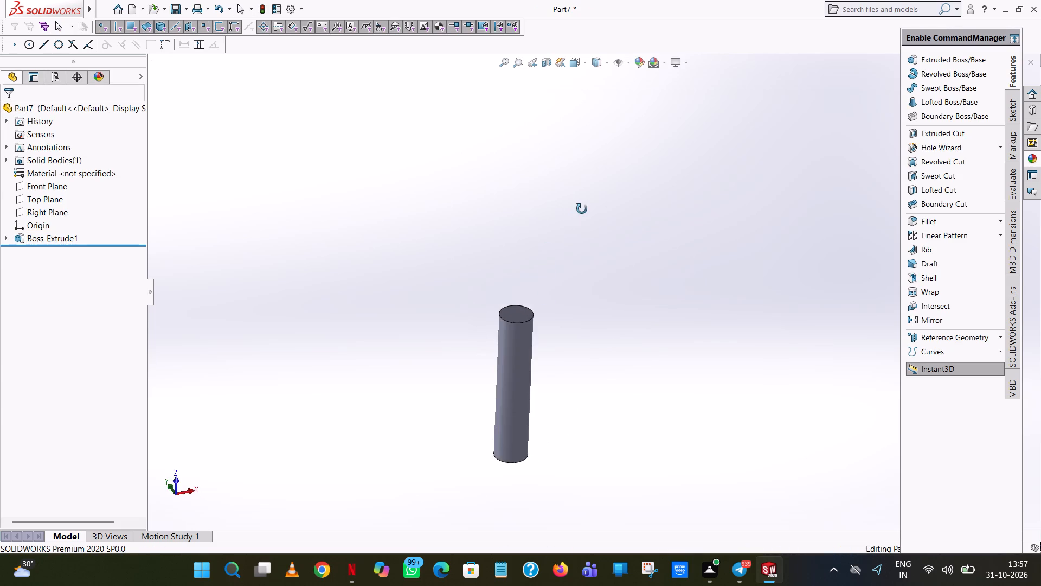
{"action": "middle_click_drag", "start_coordinate": [582, 209], "coordinate": [578, 171]}
{"action": "scroll", "coordinate": [584, 207], "scroll_direction": "up", "scroll_amount": 1}
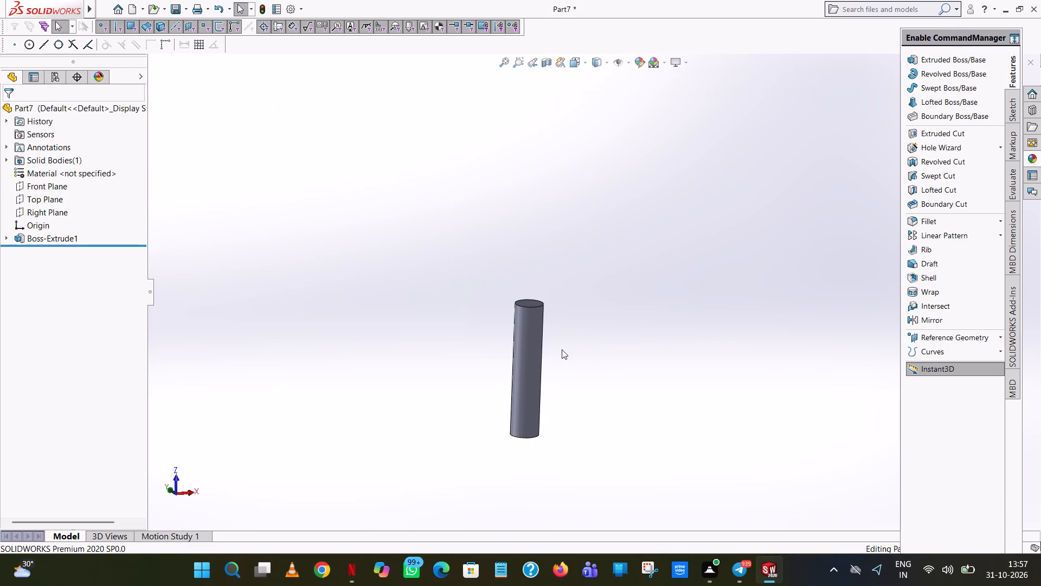
{"action": "key", "text": "ctrl+7"}
{"action": "scroll", "coordinate": [659, 315], "scroll_direction": "up", "scroll_amount": 2}
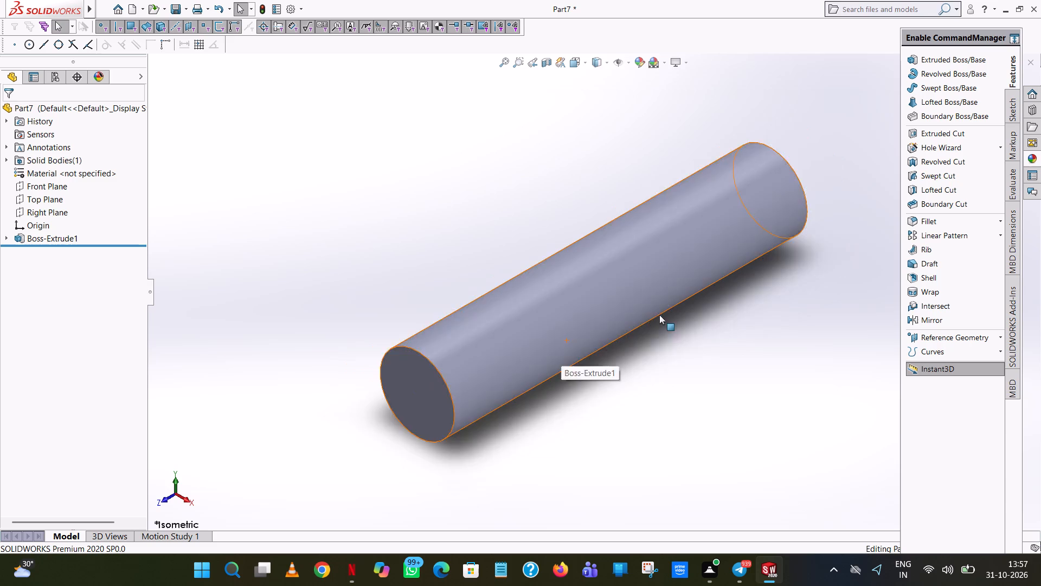
{"action": "scroll", "coordinate": [659, 315], "scroll_direction": "up", "scroll_amount": 3}
{"action": "middle_click_drag", "start_coordinate": [659, 315], "coordinate": [711, 55]}
{"action": "scroll", "coordinate": [711, 55], "scroll_direction": "up", "scroll_amount": 1}
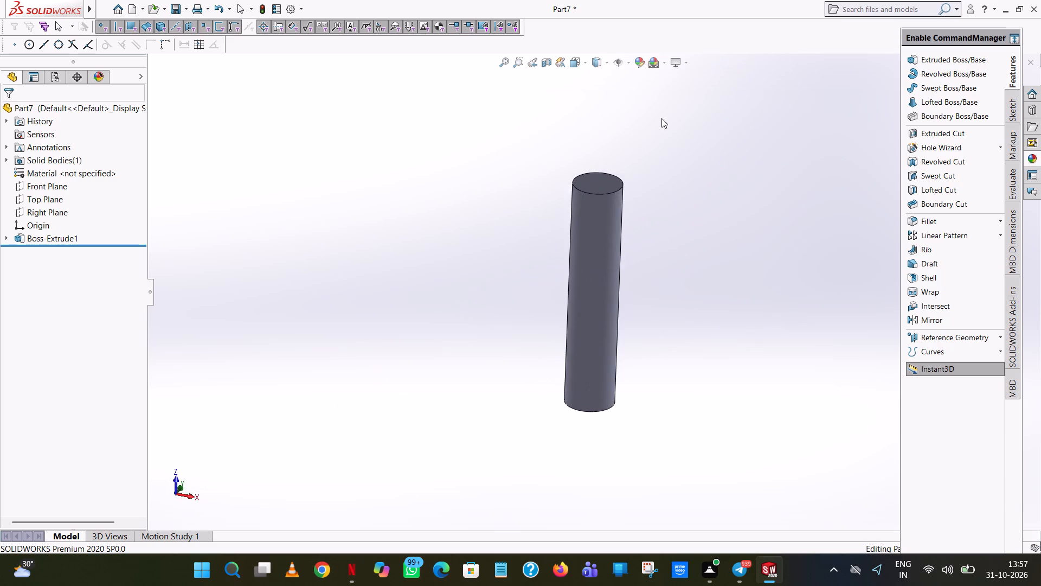
{"action": "scroll", "coordinate": [668, 179], "scroll_direction": "down", "scroll_amount": 6}
{"action": "middle_click_drag", "start_coordinate": [606, 282], "coordinate": [581, 219]}
{"action": "scroll", "coordinate": [629, 237], "scroll_direction": "up", "scroll_amount": 1}
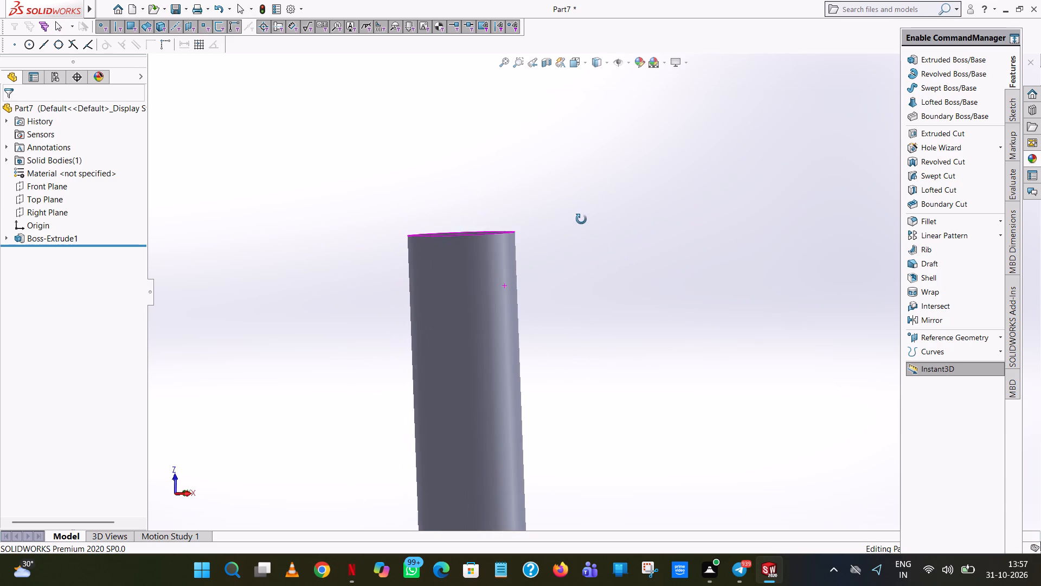
{"action": "middle_click_drag", "start_coordinate": [581, 219], "coordinate": [613, 209]}
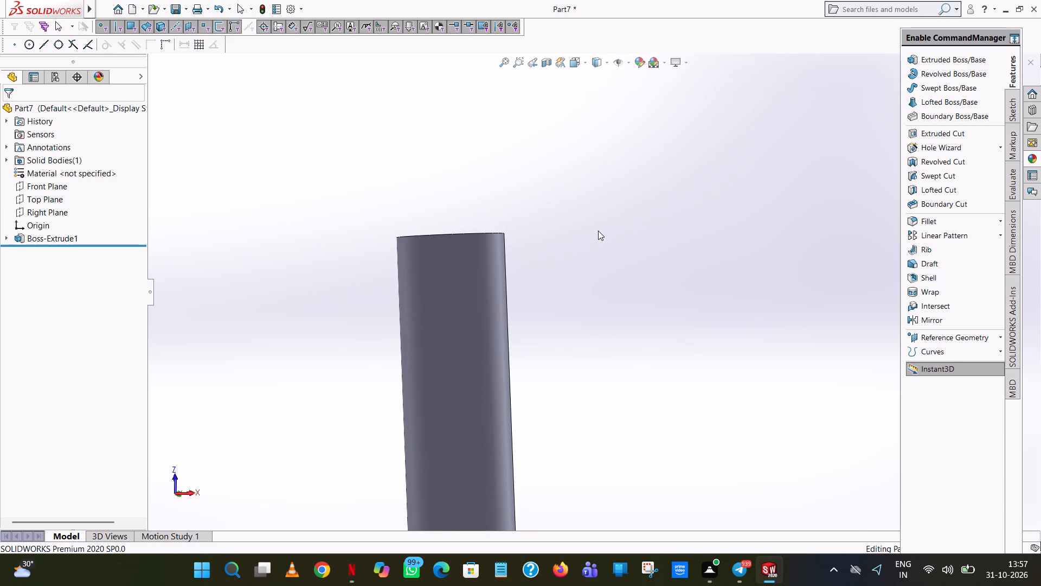
{"action": "middle_click_drag", "start_coordinate": [524, 335], "coordinate": [538, 371]}
{"action": "scroll", "coordinate": [539, 371], "scroll_direction": "up", "scroll_amount": 1}
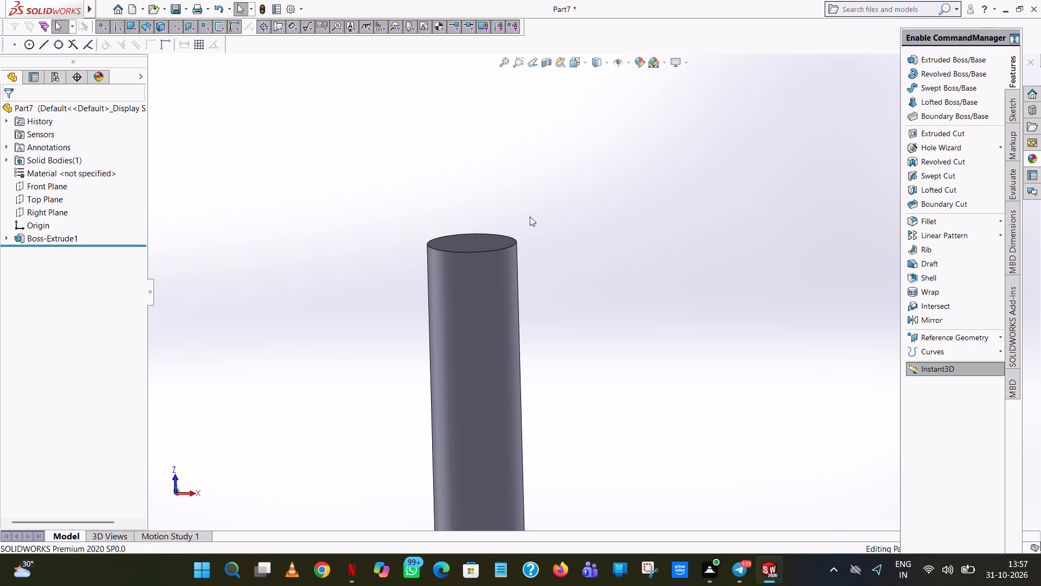
Open a new sketch on the Top Plane, which runs lengthwise through the cylinder.
{"action": "left_click", "coordinate": [42, 198]}
{"action": "middle_click_drag", "start_coordinate": [332, 271], "coordinate": [355, 248]}
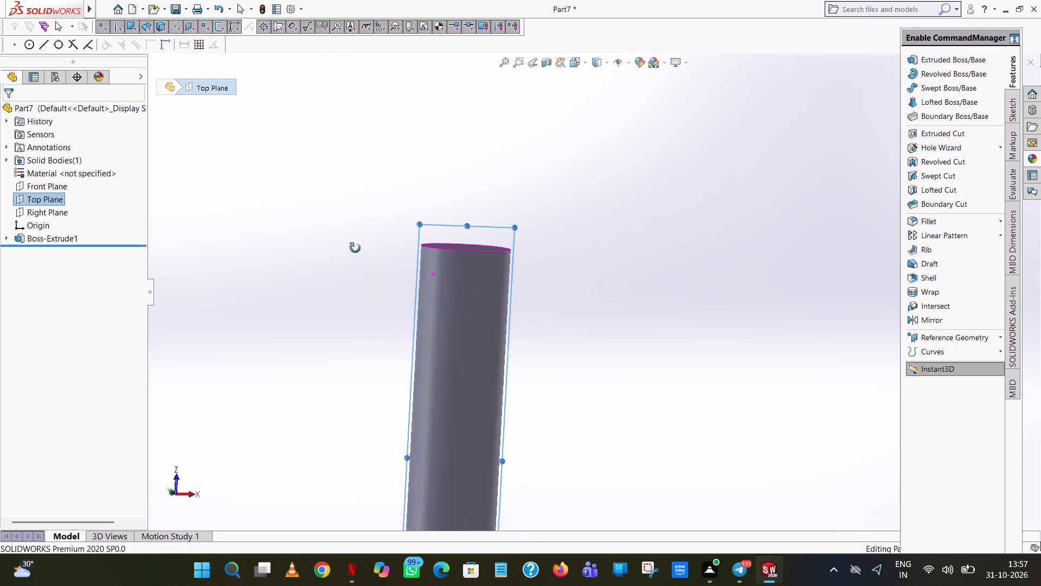
{"action": "middle_click_drag", "start_coordinate": [355, 248], "coordinate": [355, 334]}
{"action": "scroll", "coordinate": [371, 337], "scroll_direction": "up", "scroll_amount": 1}
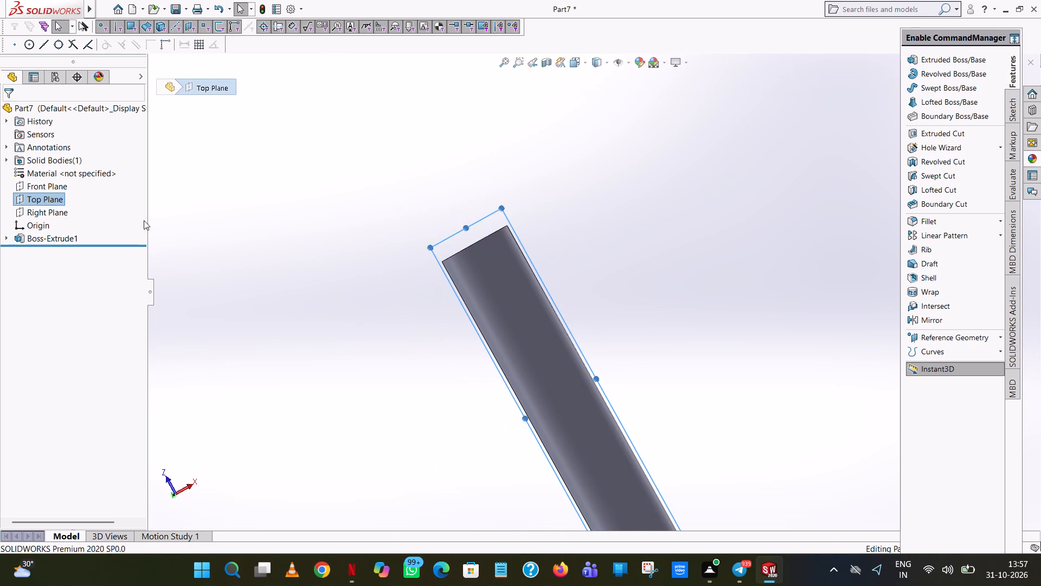
{"action": "left_click", "coordinate": [37, 200]}
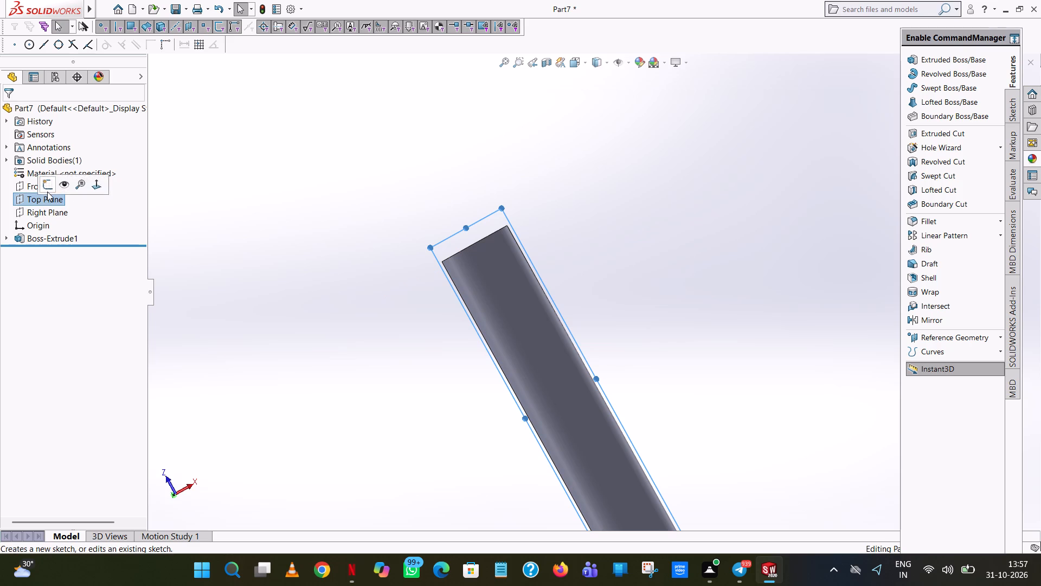
{"action": "left_click", "coordinate": [47, 189]}
{"action": "left_click", "coordinate": [44, 200]}
{"action": "left_click", "coordinate": [50, 180]}
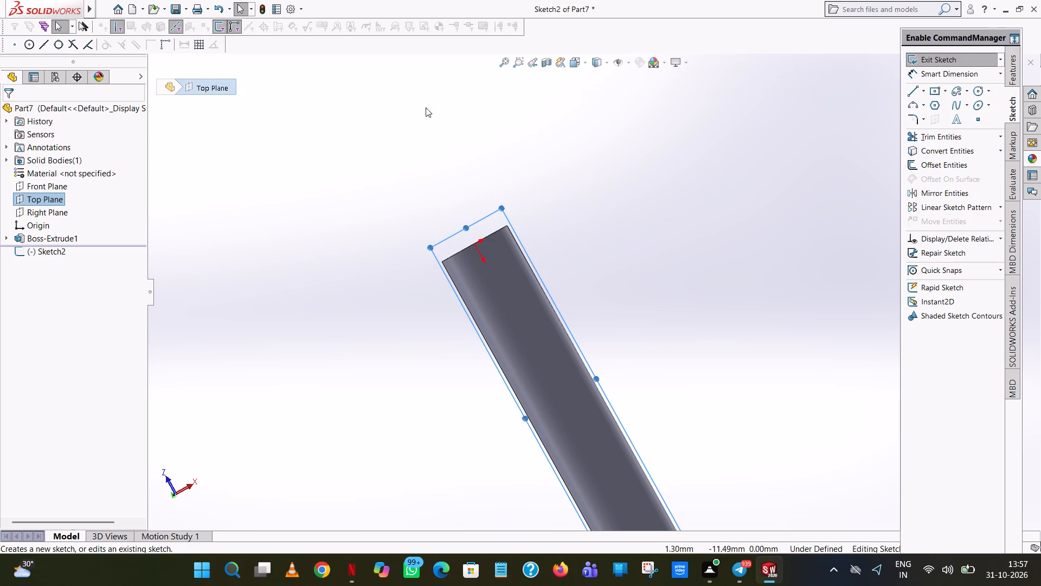
{"action": "left_click", "coordinate": [582, 61]}
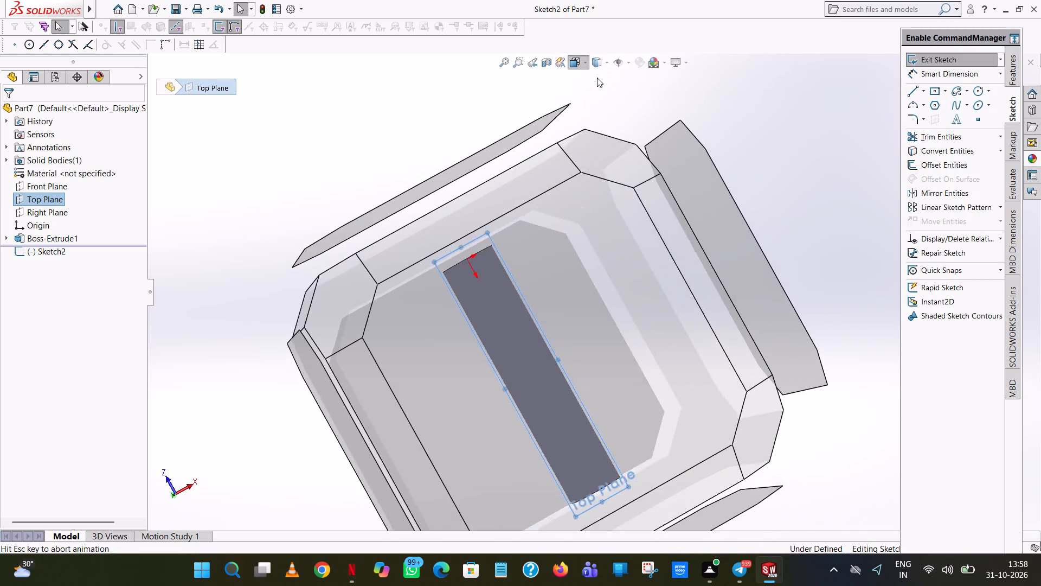
{"action": "left_click", "coordinate": [634, 120]}
{"action": "scroll", "coordinate": [631, 139], "scroll_direction": "up", "scroll_amount": 3}
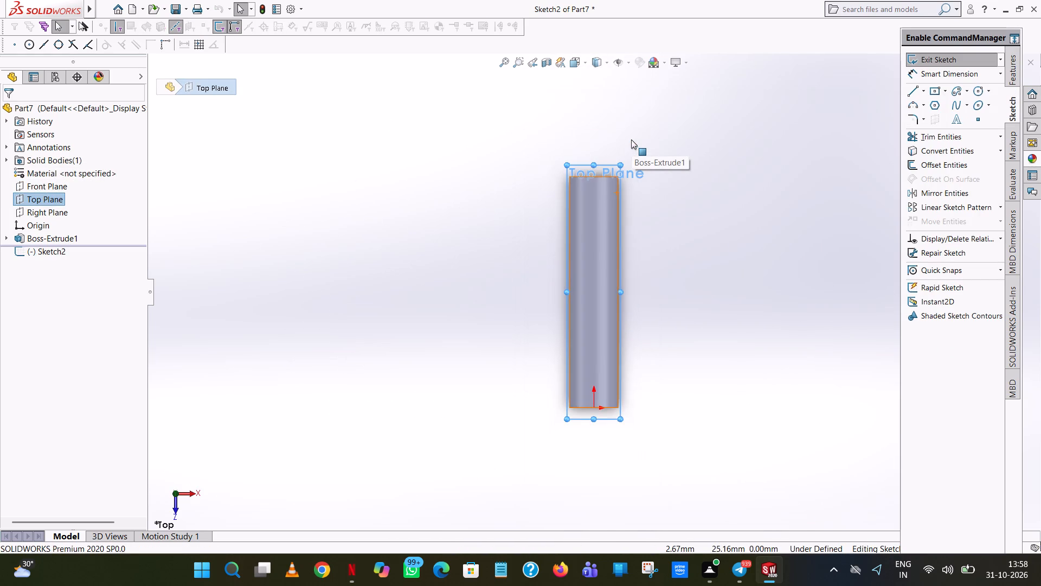
{"action": "scroll", "coordinate": [593, 191], "scroll_direction": "down", "scroll_amount": 8}
{"action": "left_click", "coordinate": [597, 164]}
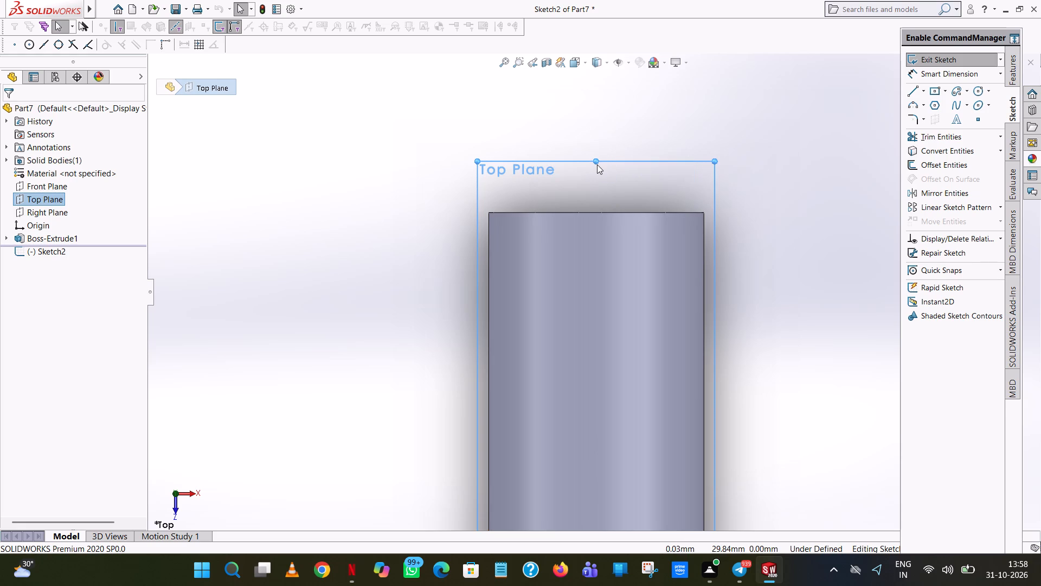
{"action": "scroll", "coordinate": [596, 163], "scroll_direction": "up", "scroll_amount": 11}
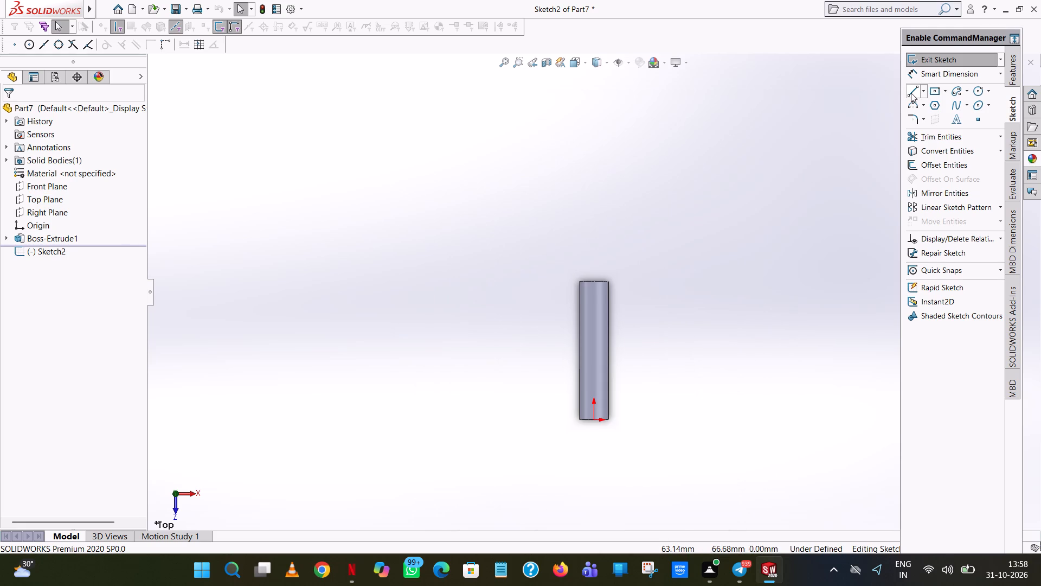
Draw a vertical line outward from the midpoint of the cylinder's end edge opposite the origin, with length 34.50-28.50 mm.
{"action": "left_click", "coordinate": [911, 93]}
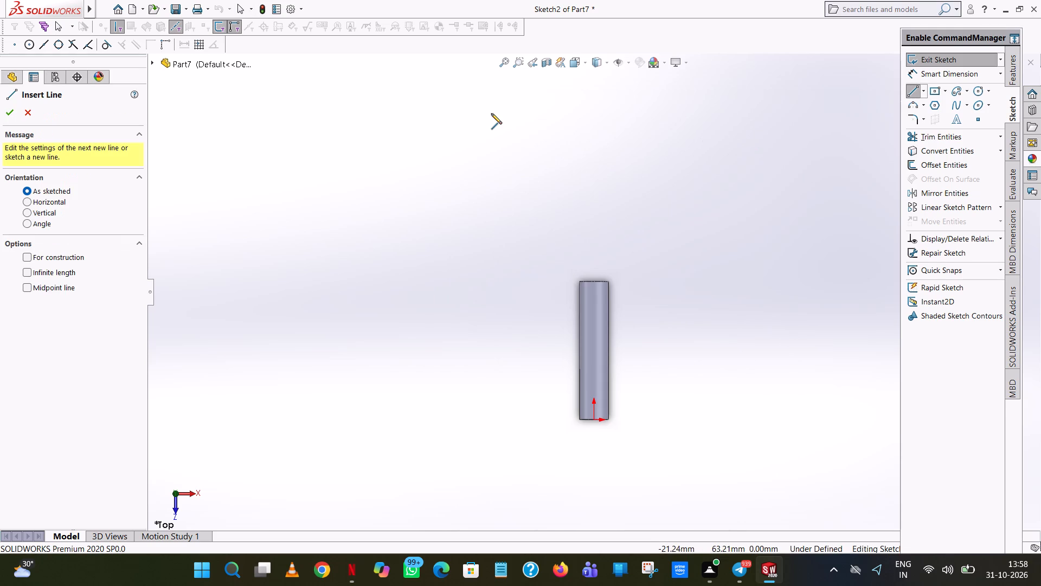
{"action": "scroll", "coordinate": [599, 269], "scroll_direction": "down", "scroll_amount": 4}
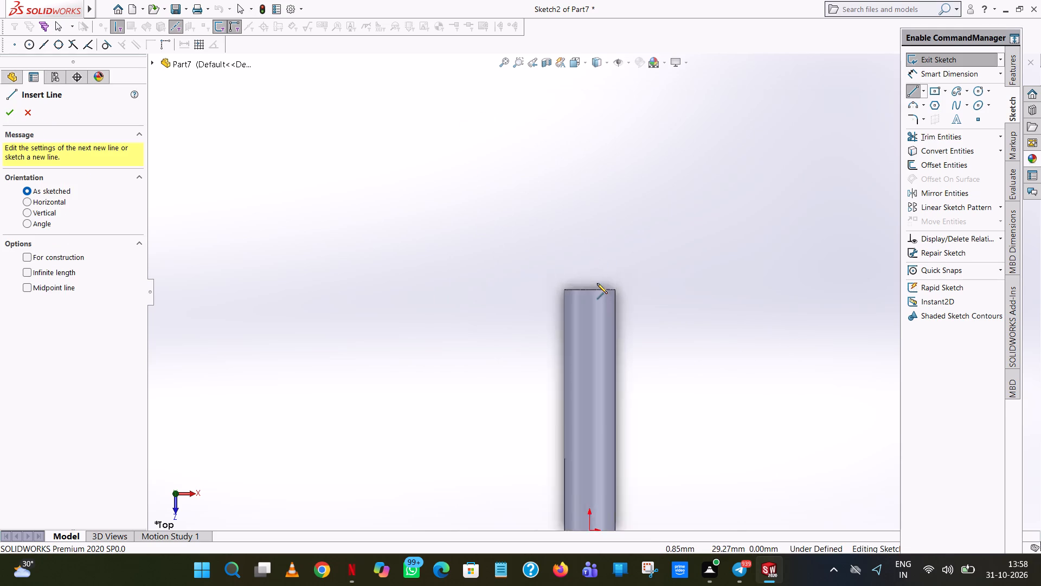
{"action": "scroll", "coordinate": [597, 283], "scroll_direction": "down", "scroll_amount": 3}
{"action": "left_click", "coordinate": [579, 298]}
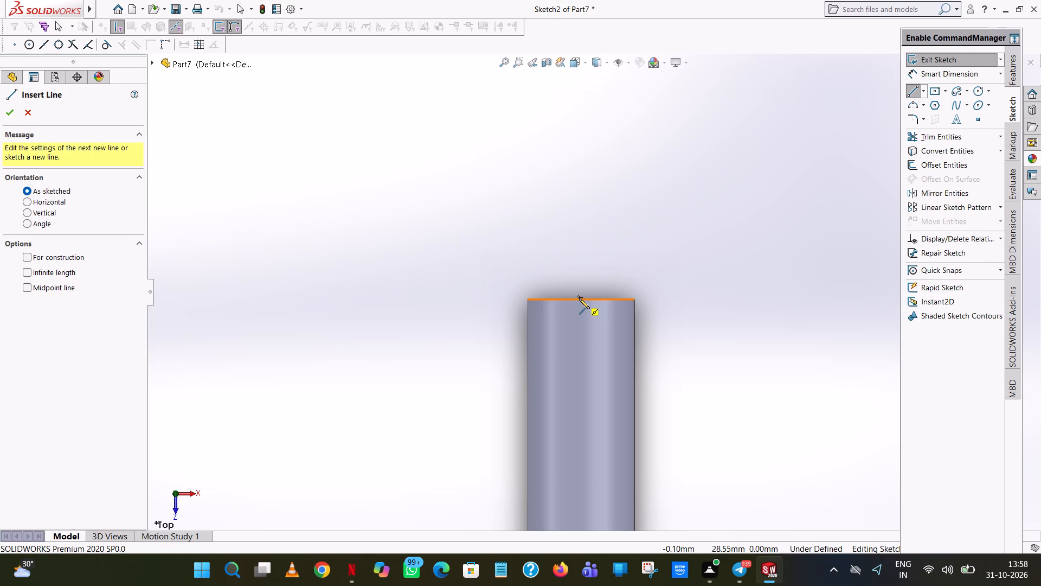
{"action": "left_click", "coordinate": [581, 154]}
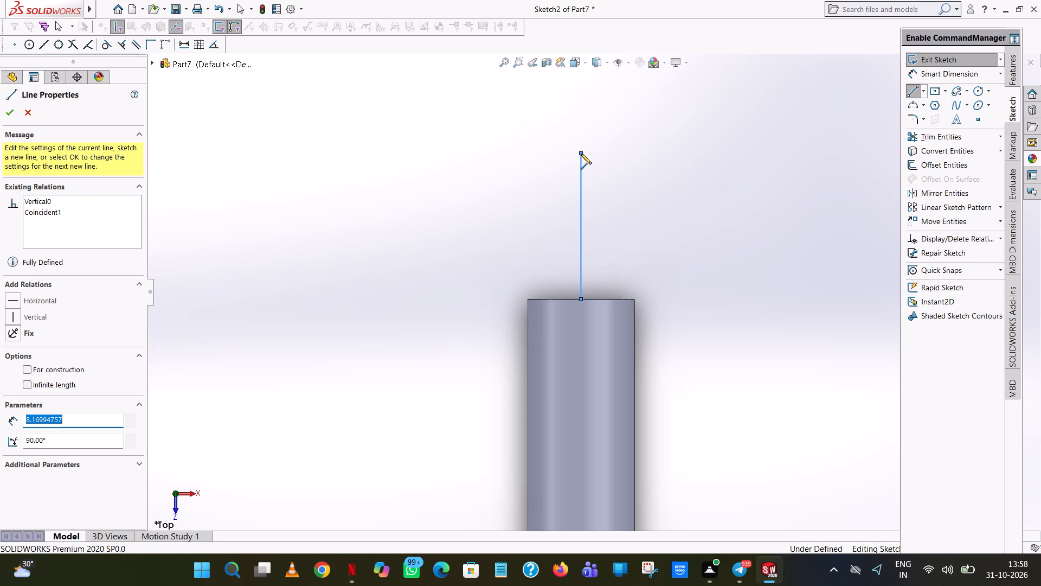
{"action": "type", "text": "38."}
{"action": "key", "text": "BackSpace"}
{"action": "key", "text": "BackSpace"}
{"action": "key", "text": "BackSpace"}
{"action": "key", "text": "BackSpace"}
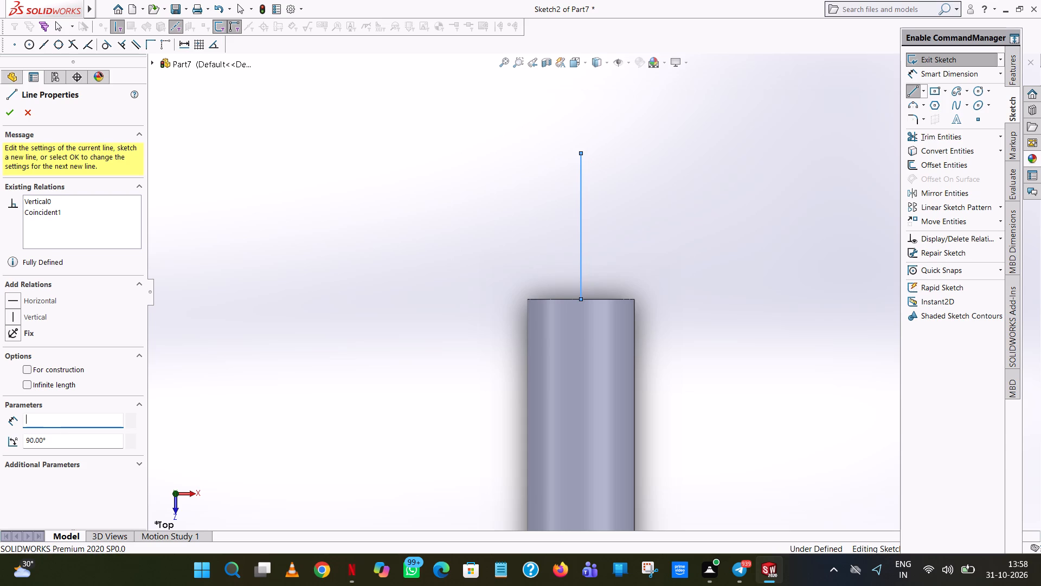
{"action": "key", "text": "3"}
{"action": "type", "text": "4.50-28.580"}
{"action": "key", "text": "BackSpace"}
{"action": "key", "text": "BackSpace"}
{"action": "key", "text": "0"}
{"action": "key", "text": "Return"}
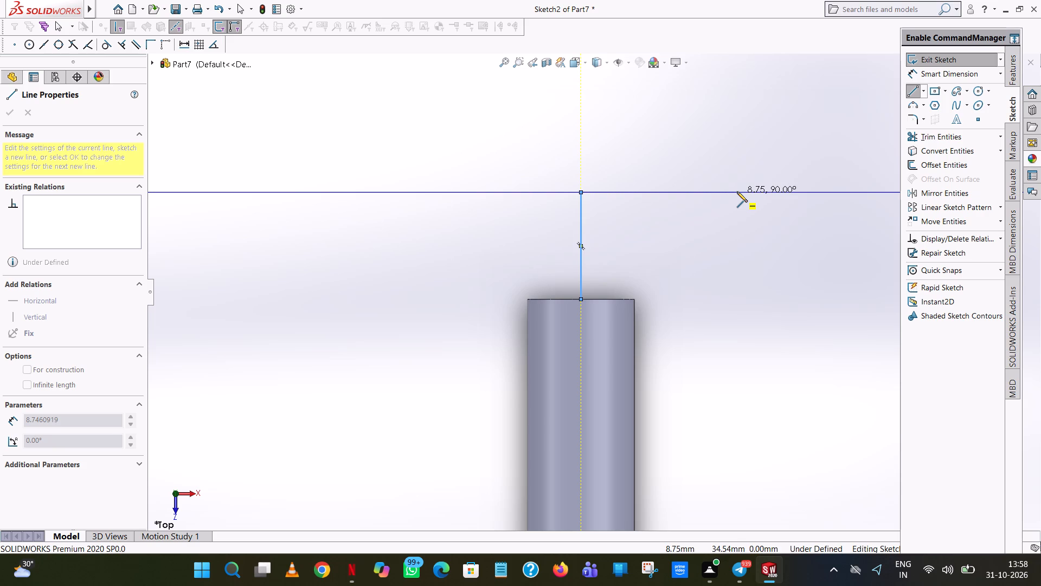
Draw a 6 mm horizontal line from the upper end of the vertical line, forming an L shape.
{"action": "left_click", "coordinate": [737, 192]}
{"action": "key", "text": "6"}
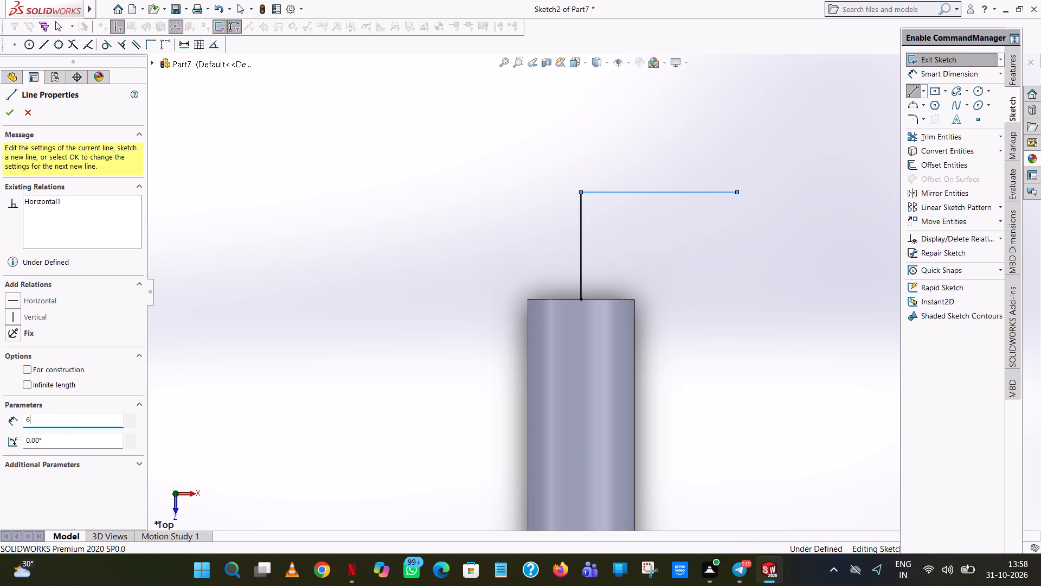
{"action": "key", "text": "Return"}
{"action": "right_click", "coordinate": [737, 192]}
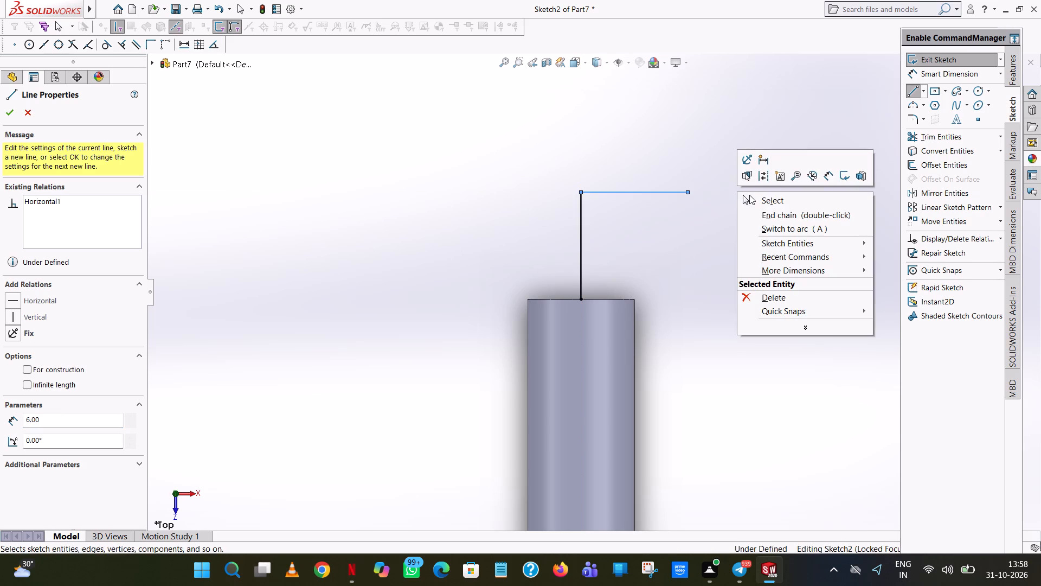
{"action": "left_click", "coordinate": [750, 195]}
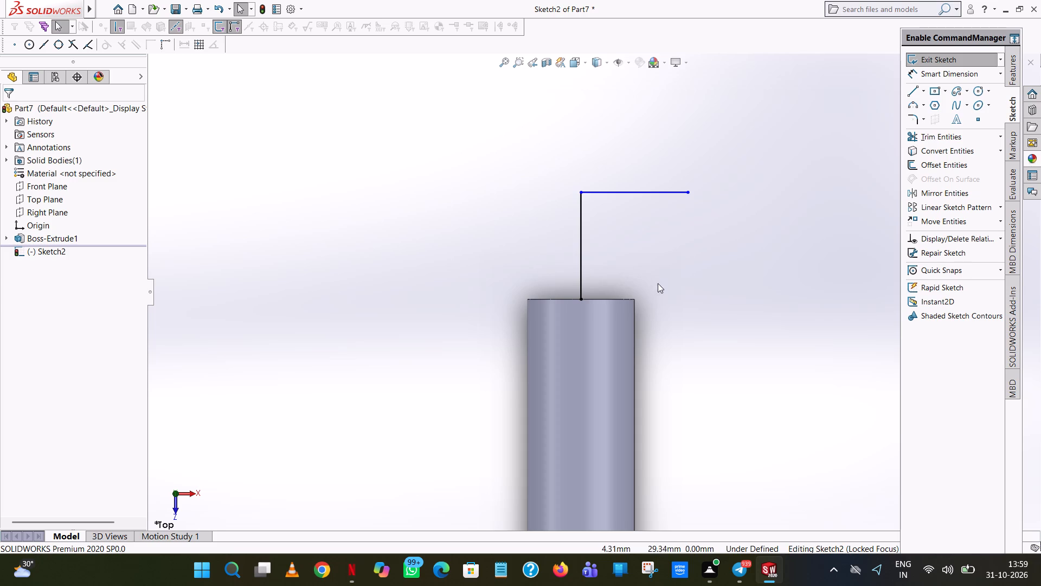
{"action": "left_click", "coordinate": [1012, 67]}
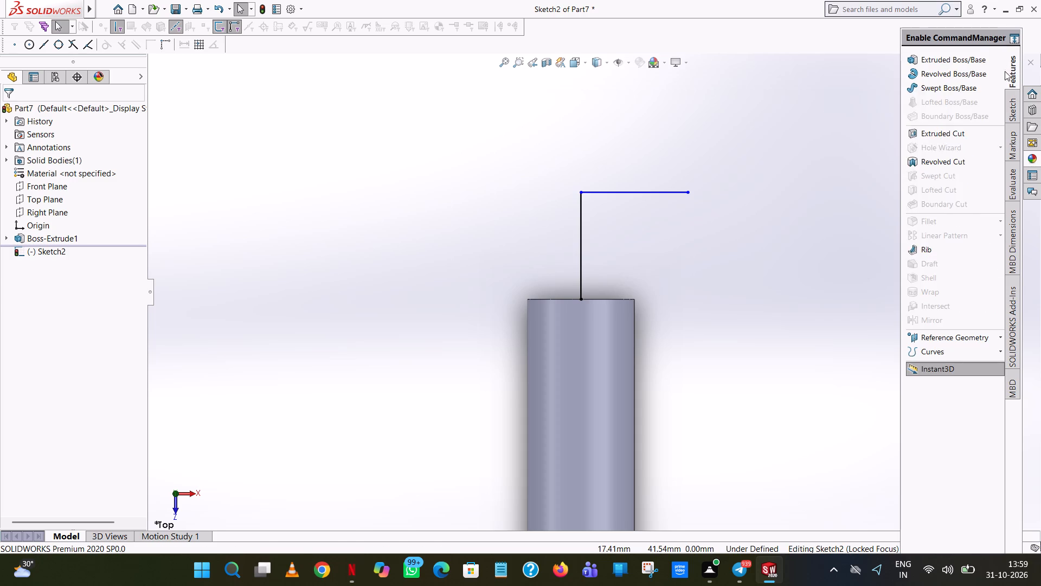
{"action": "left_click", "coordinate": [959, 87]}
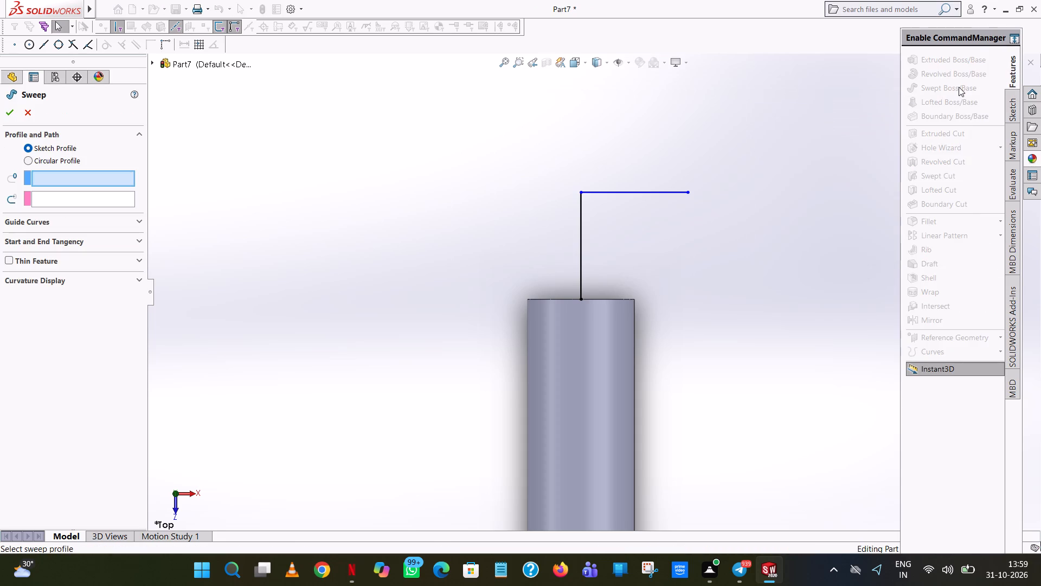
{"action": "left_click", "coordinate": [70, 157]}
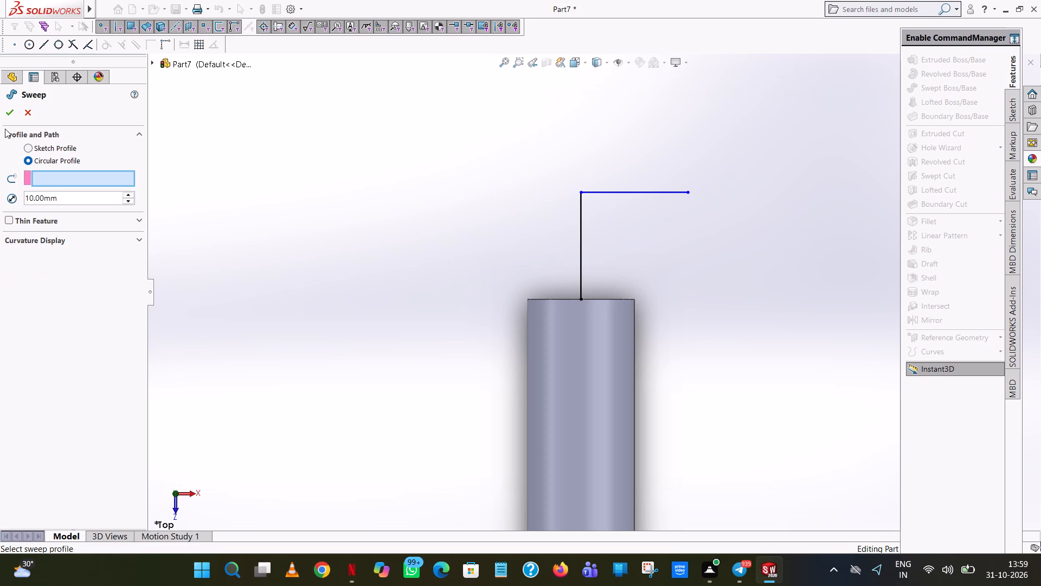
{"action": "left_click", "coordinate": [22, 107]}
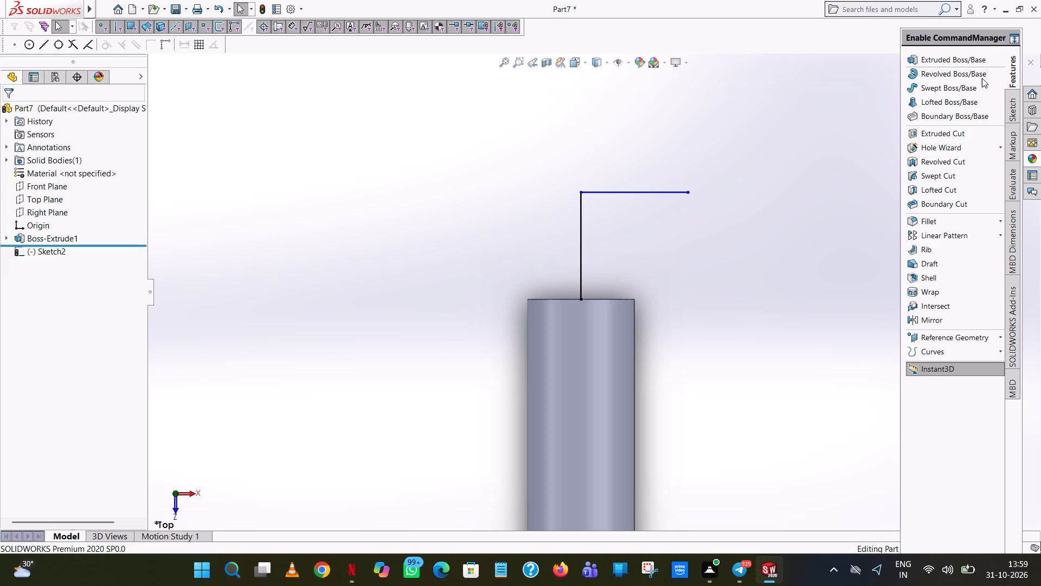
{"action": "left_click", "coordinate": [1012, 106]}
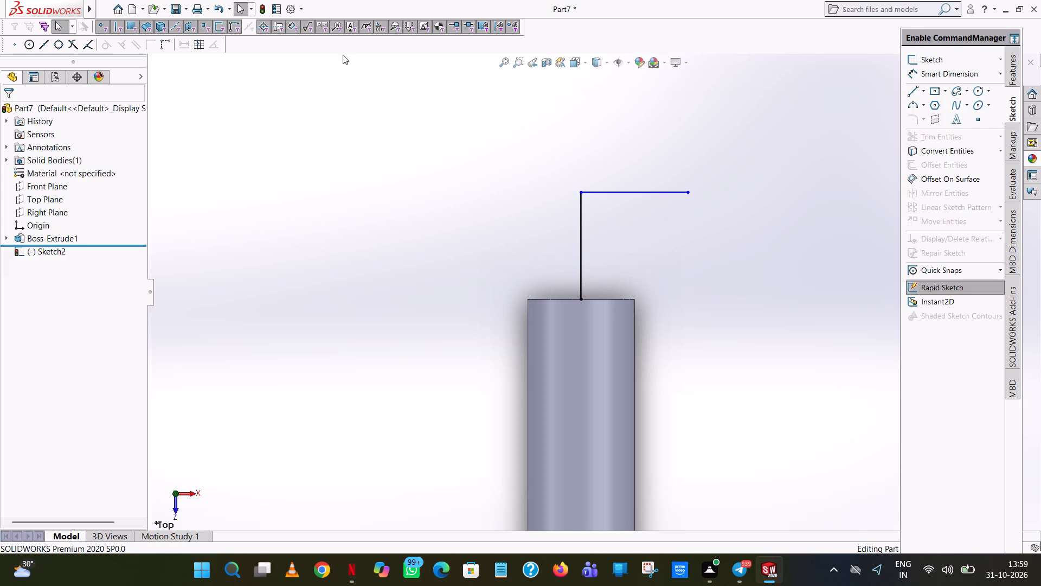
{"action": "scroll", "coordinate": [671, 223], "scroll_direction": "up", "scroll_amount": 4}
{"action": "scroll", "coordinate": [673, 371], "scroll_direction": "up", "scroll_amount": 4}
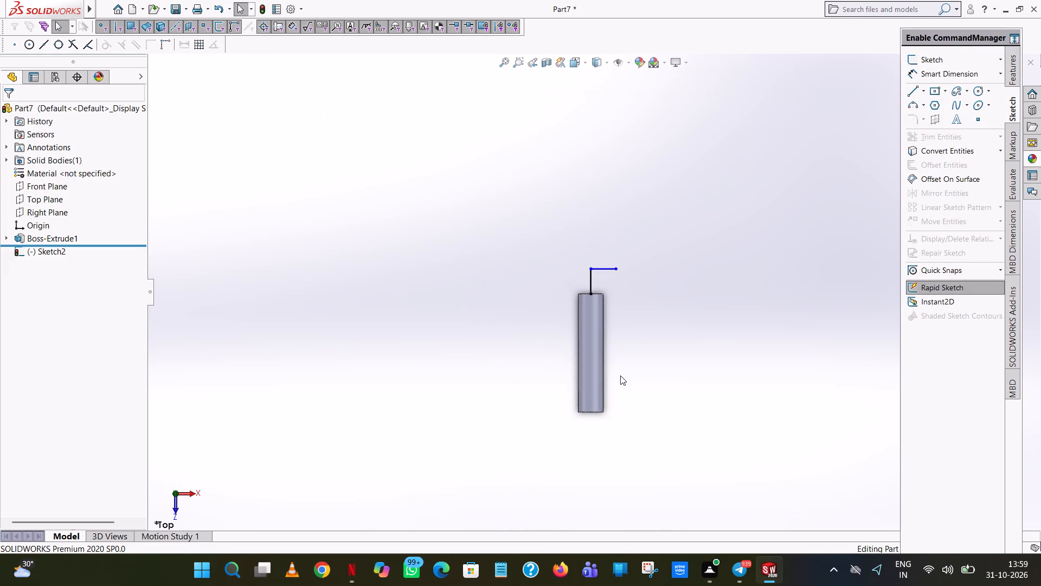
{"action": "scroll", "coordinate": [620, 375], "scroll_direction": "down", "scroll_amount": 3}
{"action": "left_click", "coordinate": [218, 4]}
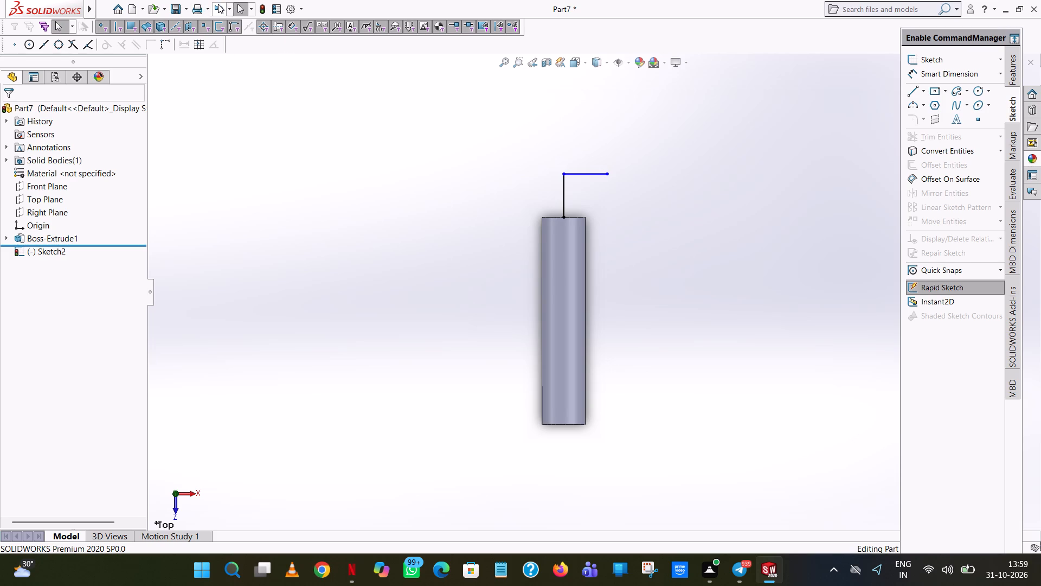
Round the corner of the L-shaped sketch with a 3 mm sketch fillet.
{"action": "left_click", "coordinate": [914, 122]}
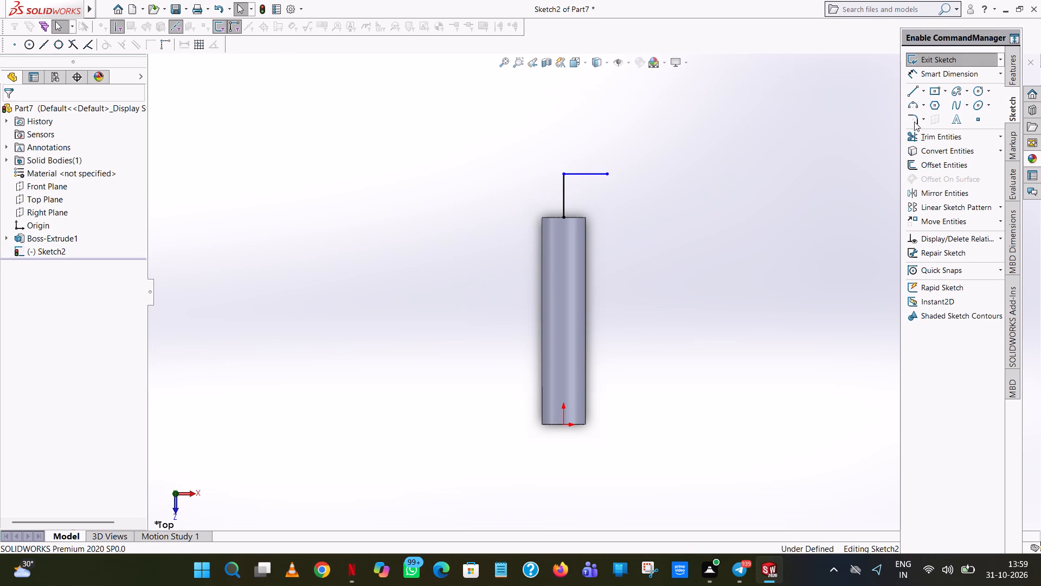
{"action": "left_click", "coordinate": [564, 172]}
{"action": "left_click", "coordinate": [9, 113]}
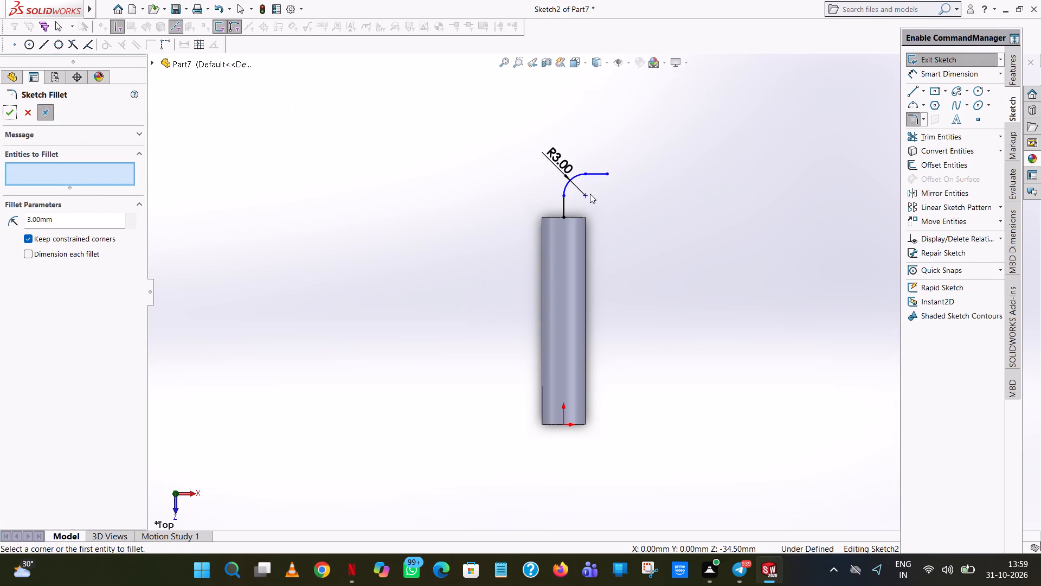
{"action": "scroll", "coordinate": [591, 194], "scroll_direction": "down", "scroll_amount": 4}
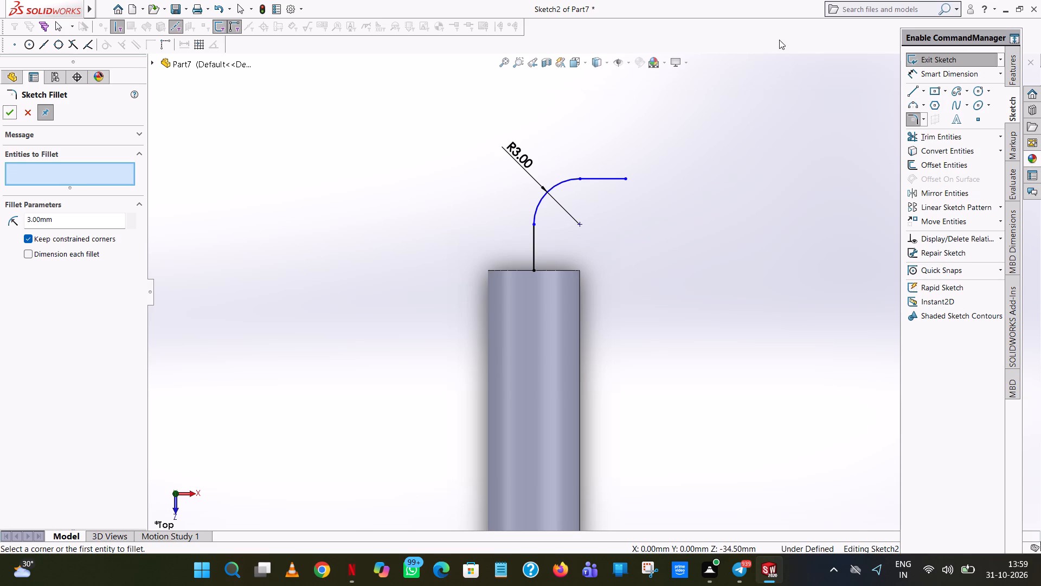
{"action": "left_click", "coordinate": [1018, 67]}
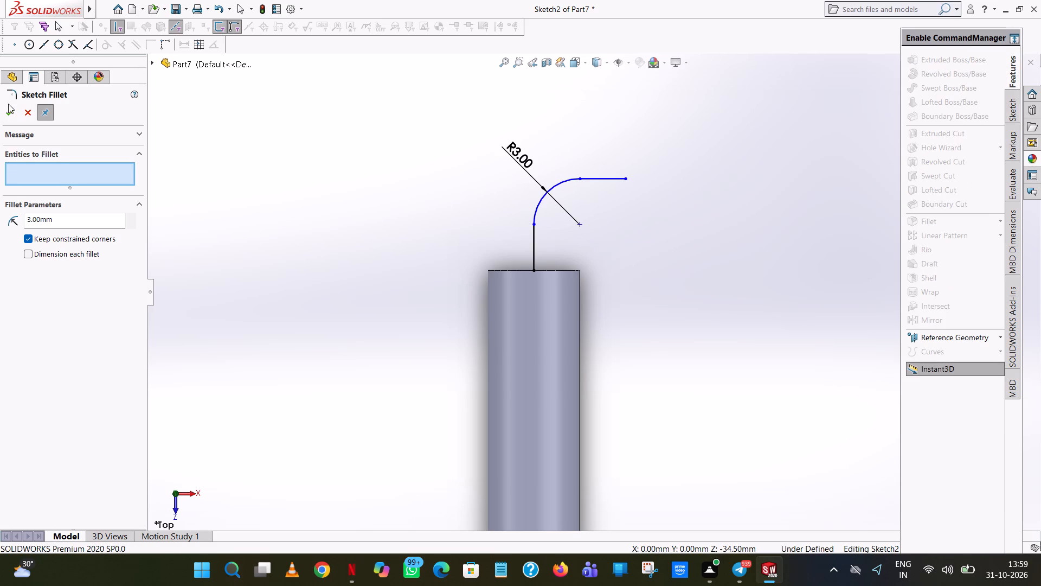
{"action": "left_click", "coordinate": [8, 105]}
{"action": "left_click", "coordinate": [765, 151]}
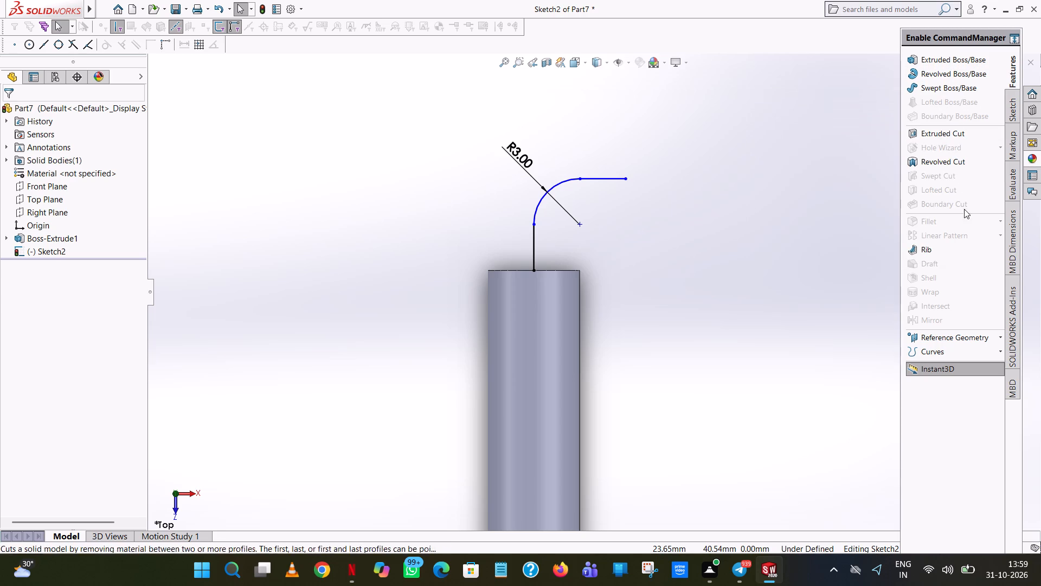
Sweep a circular profile of 4 mm diameter along the filleted L-shaped sketch path.
{"action": "left_click", "coordinate": [968, 84]}
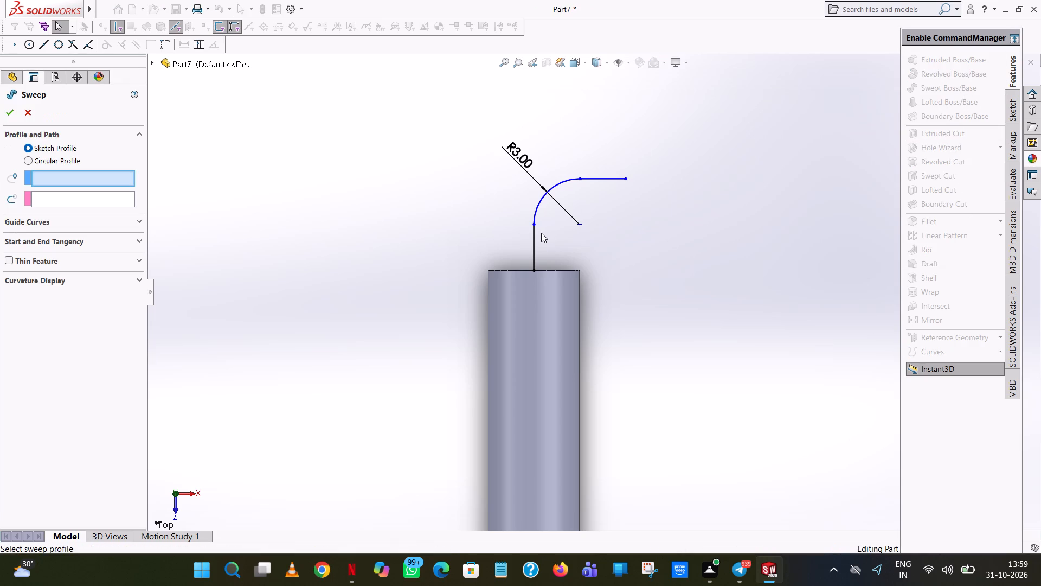
{"action": "left_click", "coordinate": [38, 158]}
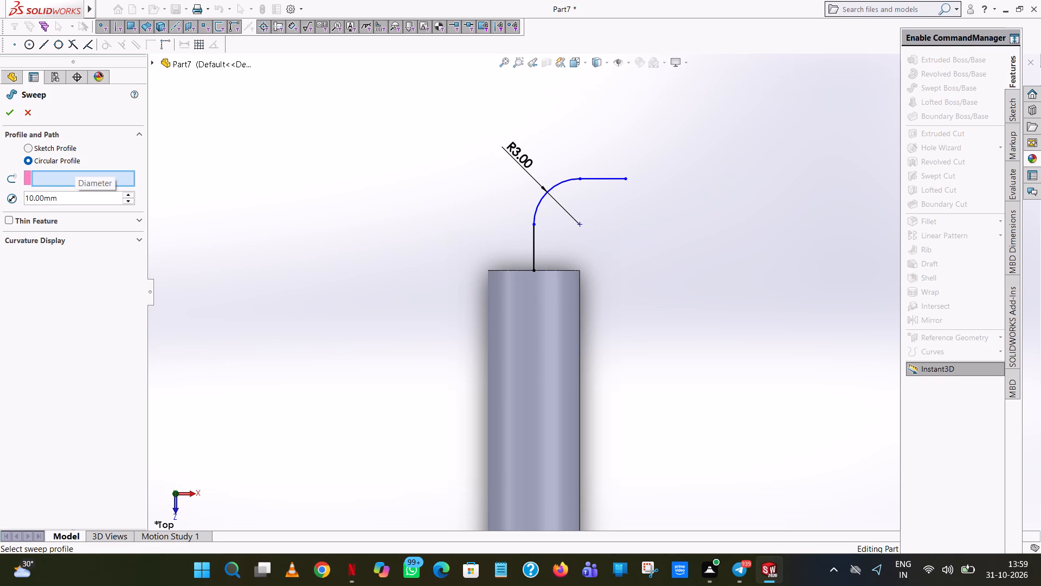
{"action": "double_click", "coordinate": [67, 199]}
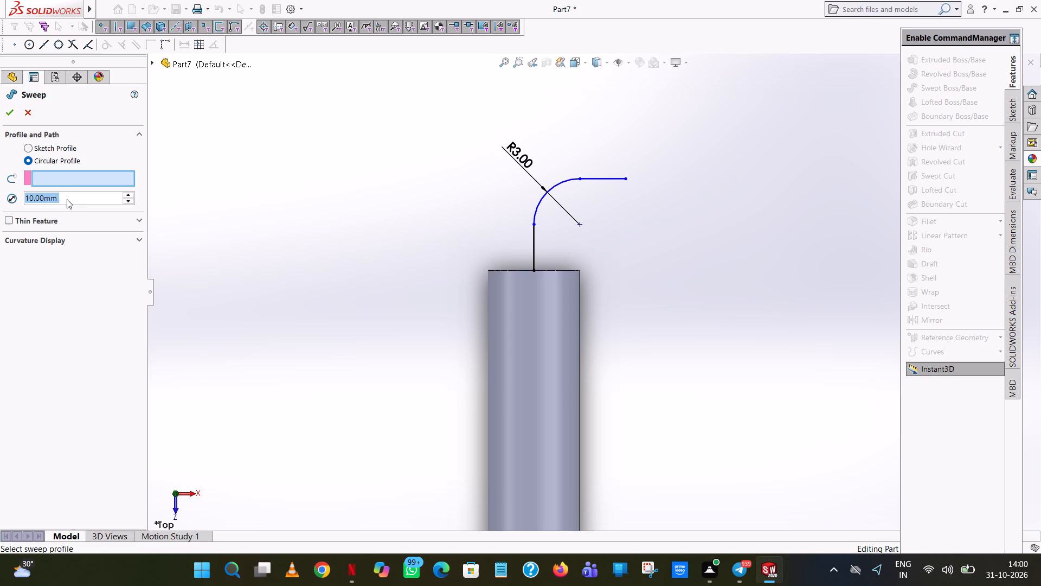
{"action": "key", "text": "4"}
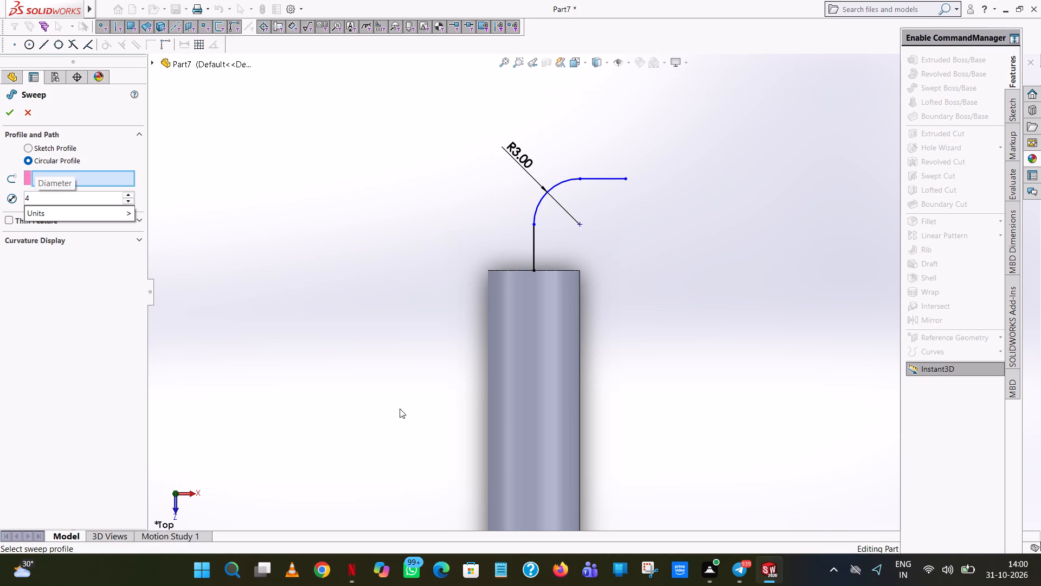
{"action": "left_click", "coordinate": [380, 187]}
{"action": "left_click", "coordinate": [536, 243]}
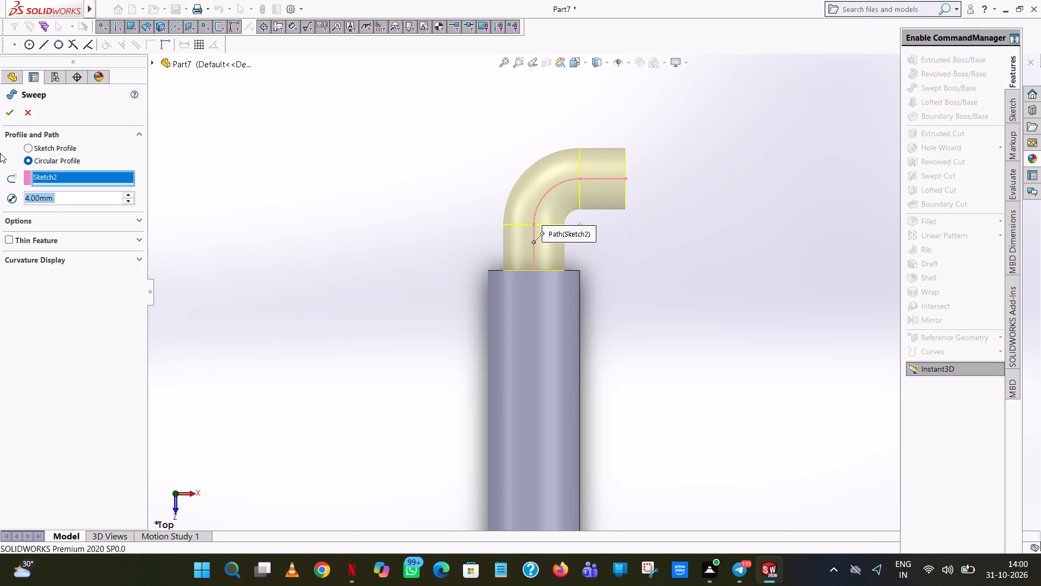
{"action": "left_click", "coordinate": [4, 117]}
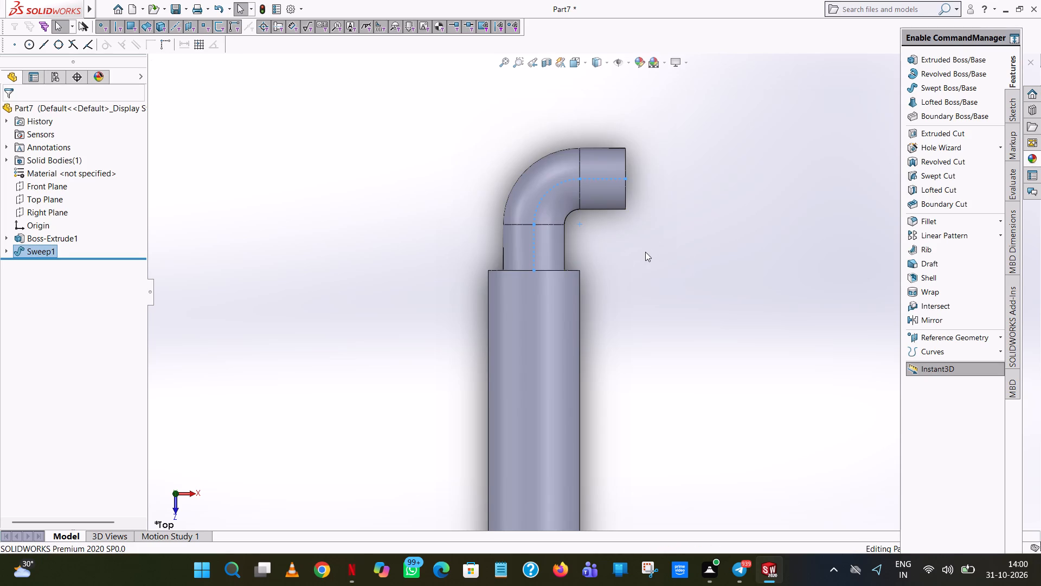
{"action": "left_click", "coordinate": [643, 252]}
Open a new sketch on the flat free end face of the swept bend.
{"action": "middle_click_drag", "start_coordinate": [627, 250], "coordinate": [738, 302]}
{"action": "scroll", "coordinate": [750, 306], "scroll_direction": "up", "scroll_amount": 1}
{"action": "middle_click_drag", "start_coordinate": [738, 302], "coordinate": [628, 224]}
{"action": "scroll", "coordinate": [628, 224], "scroll_direction": "up", "scroll_amount": 1}
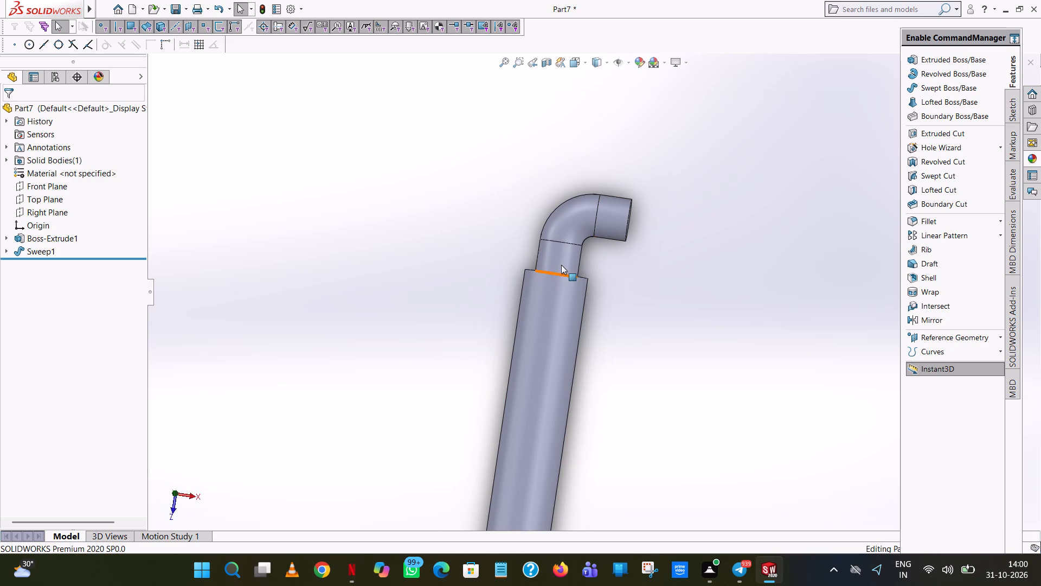
{"action": "middle_click_drag", "start_coordinate": [561, 265], "coordinate": [625, 264]}
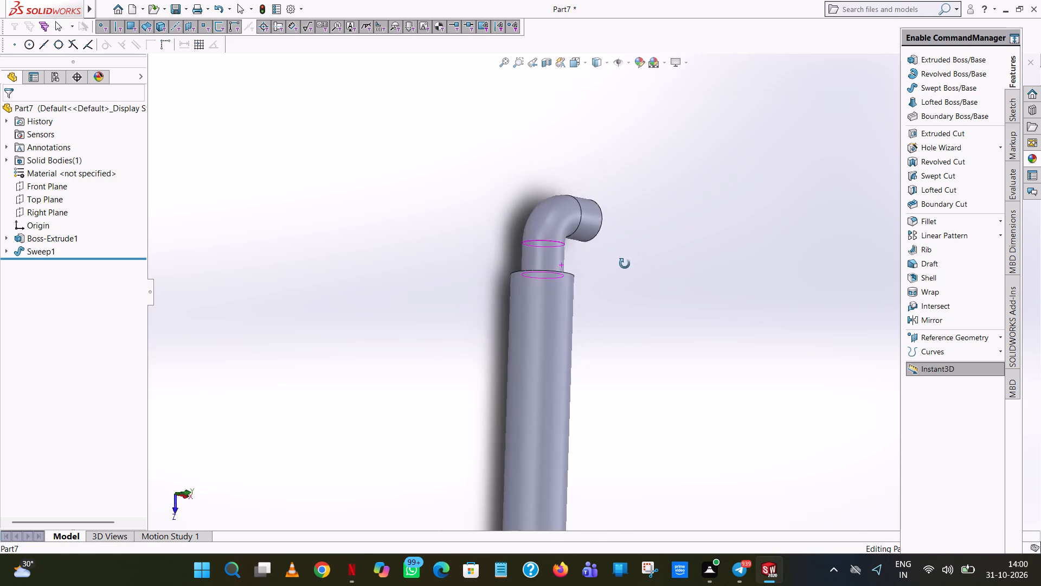
{"action": "middle_click_drag", "start_coordinate": [625, 264], "coordinate": [534, 276]}
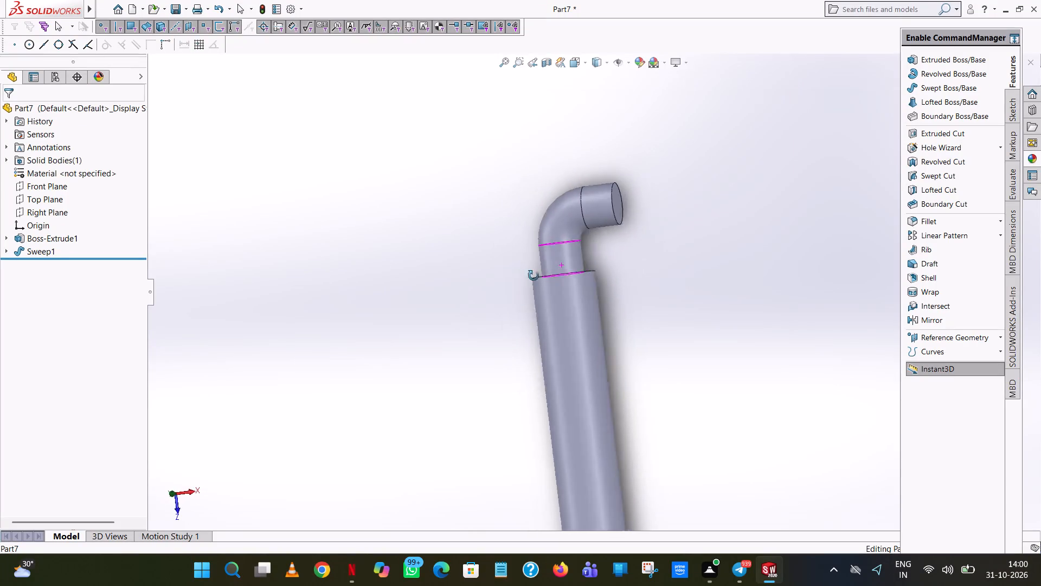
{"action": "middle_click_drag", "start_coordinate": [534, 276], "coordinate": [479, 329]}
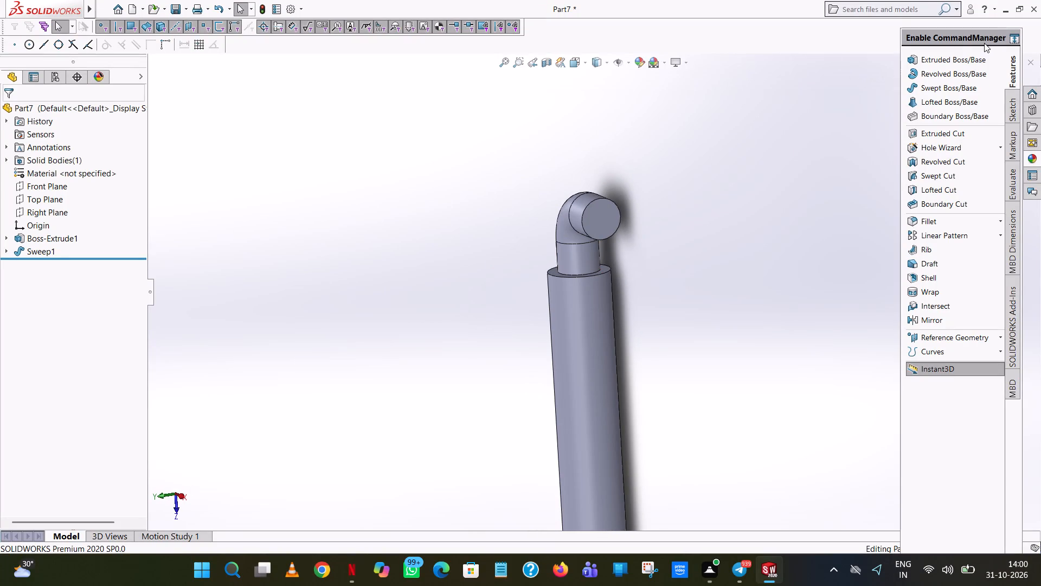
{"action": "left_click", "coordinate": [974, 55]}
{"action": "left_click", "coordinate": [608, 212]}
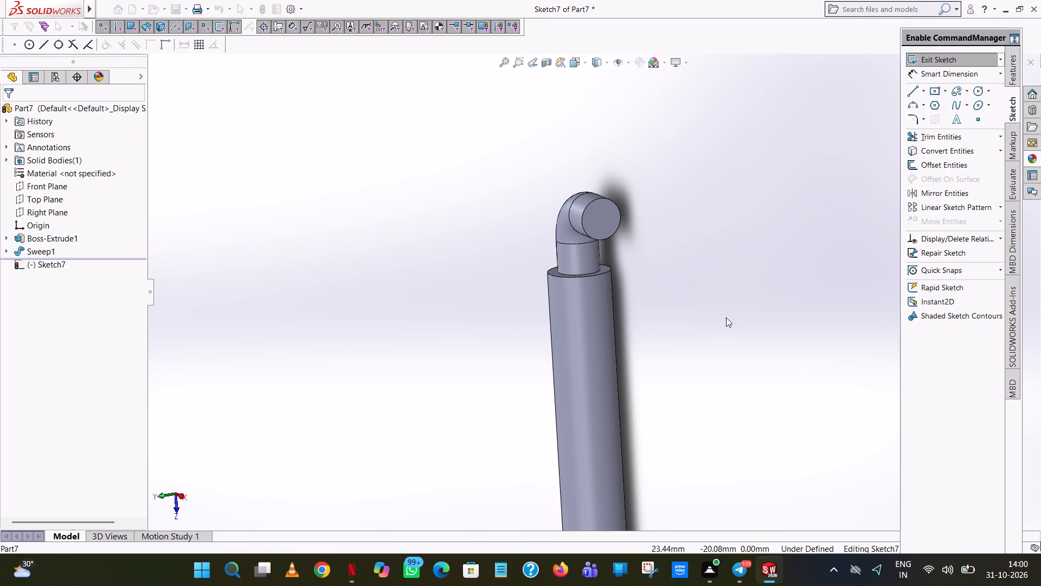
Draw a circle of 3 mm radius centred on the bend's end face.
{"action": "left_click", "coordinate": [980, 86]}
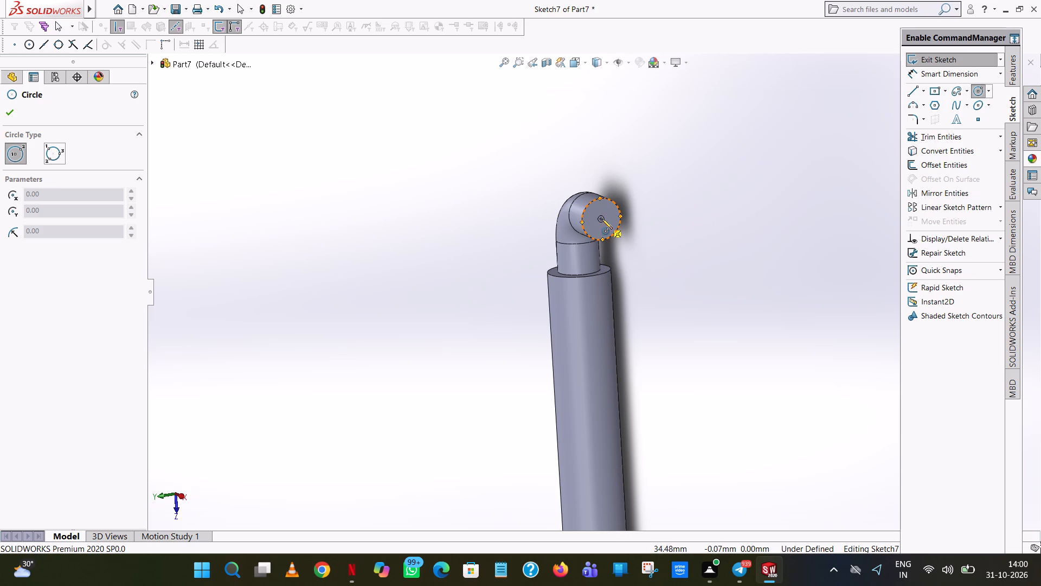
{"action": "left_click", "coordinate": [600, 218]}
{"action": "left_click", "coordinate": [627, 163]}
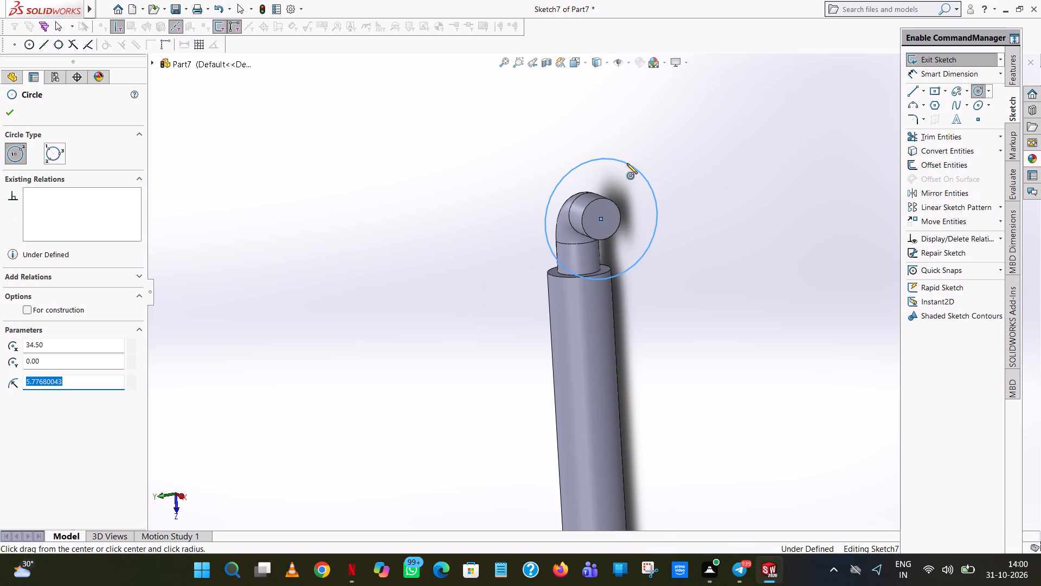
{"action": "key", "text": "3"}
{"action": "key", "text": "Return"}
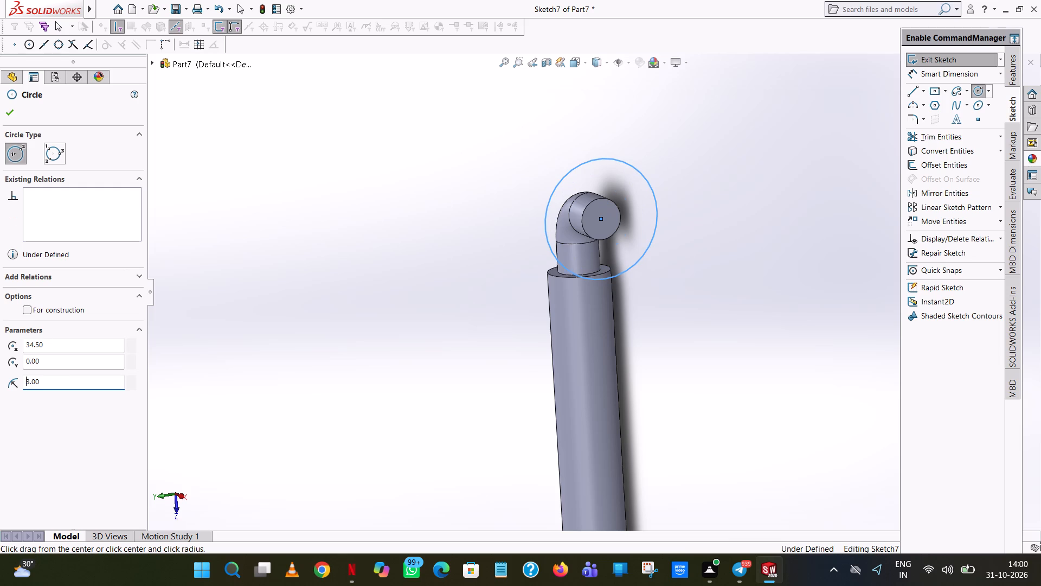
{"action": "right_click", "coordinate": [627, 163]}
{"action": "left_click", "coordinate": [644, 173]}
Dimension the diameter of the circle on the bend's end face.
{"action": "middle_click_drag", "start_coordinate": [677, 245], "coordinate": [680, 246]}
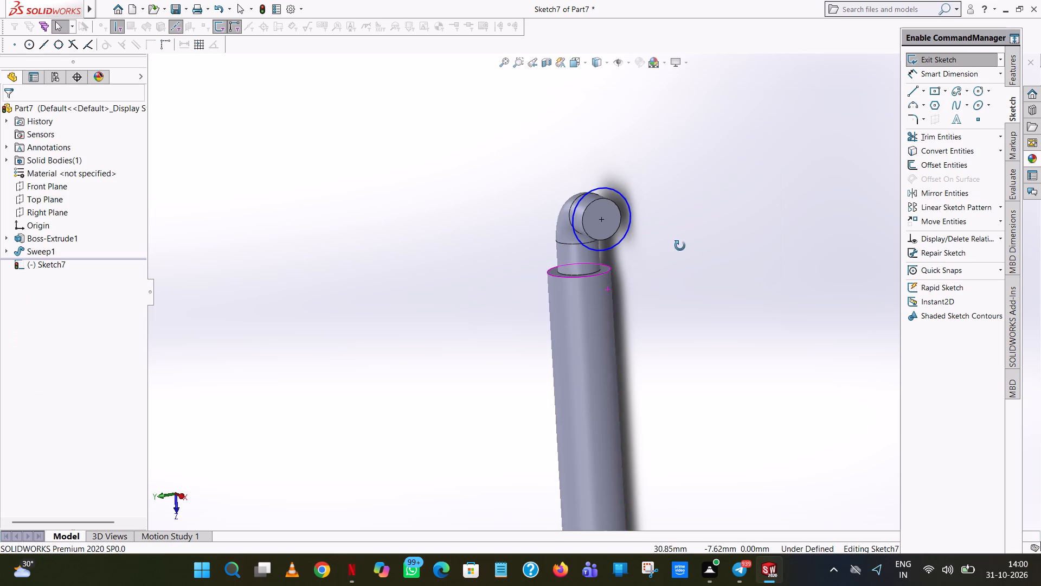
{"action": "middle_click_drag", "start_coordinate": [680, 246], "coordinate": [744, 223]}
{"action": "scroll", "coordinate": [686, 245], "scroll_direction": "up", "scroll_amount": 1}
{"action": "left_click", "coordinate": [972, 74]}
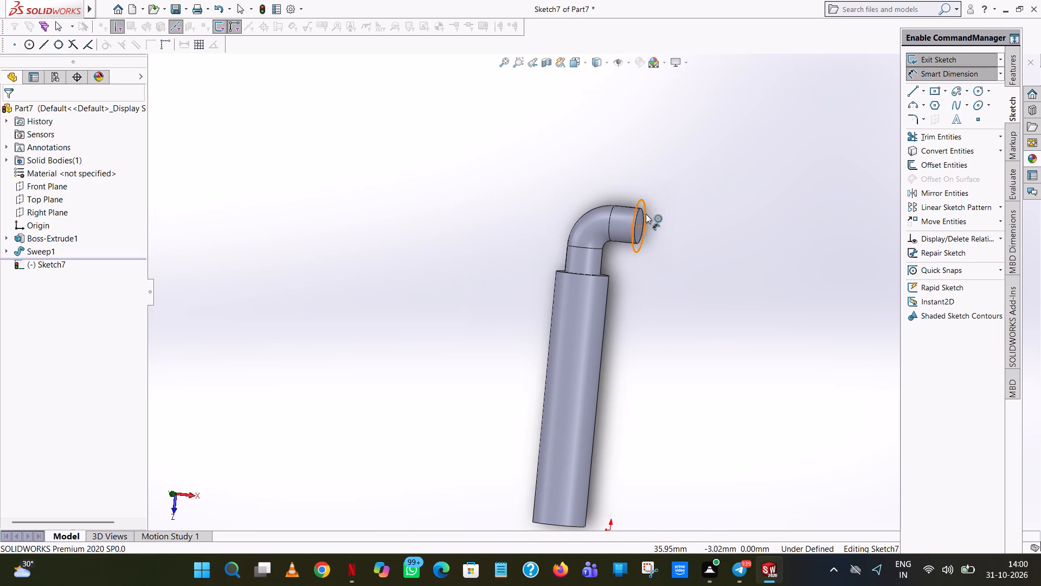
{"action": "left_click", "coordinate": [635, 209]}
{"action": "left_click", "coordinate": [449, 167]}
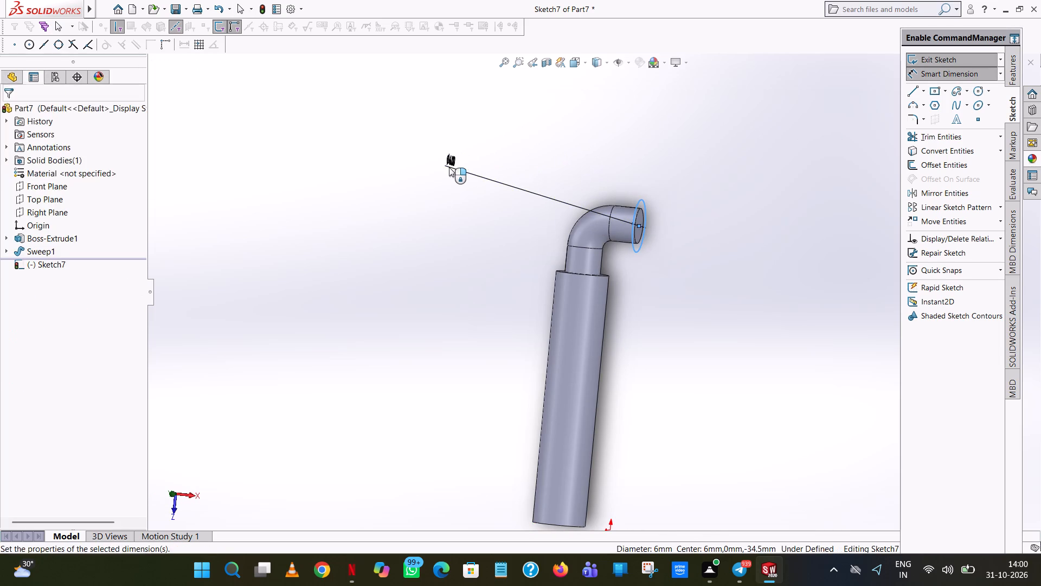
{"action": "left_click", "coordinate": [403, 151]}
{"action": "left_click", "coordinate": [711, 118]}
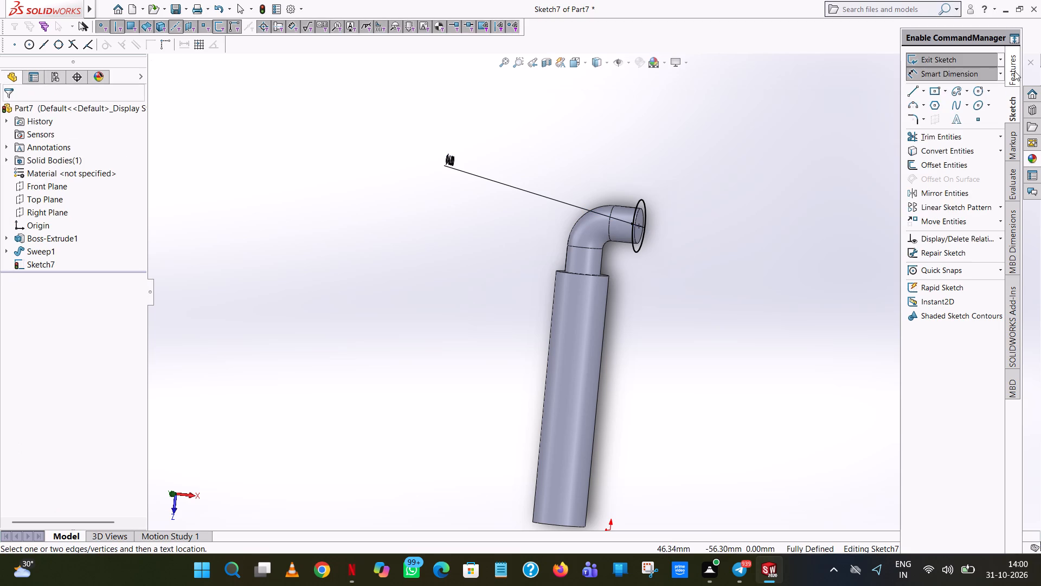
Extrude the circle on the bend's end face outward by a blind depth of 28.5 mm, merged with the body.
{"action": "left_click", "coordinate": [1012, 65]}
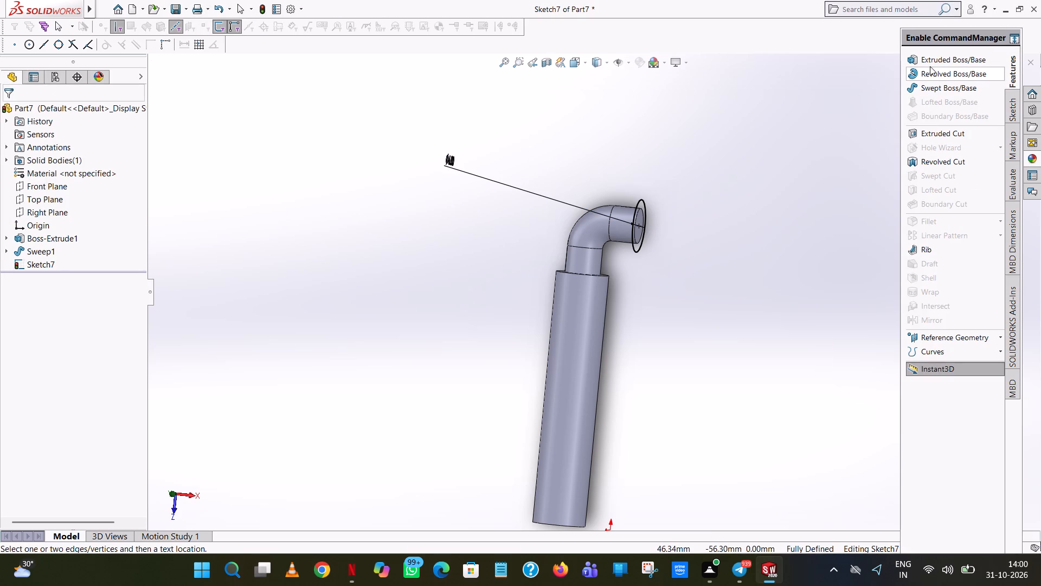
{"action": "left_click", "coordinate": [930, 62]}
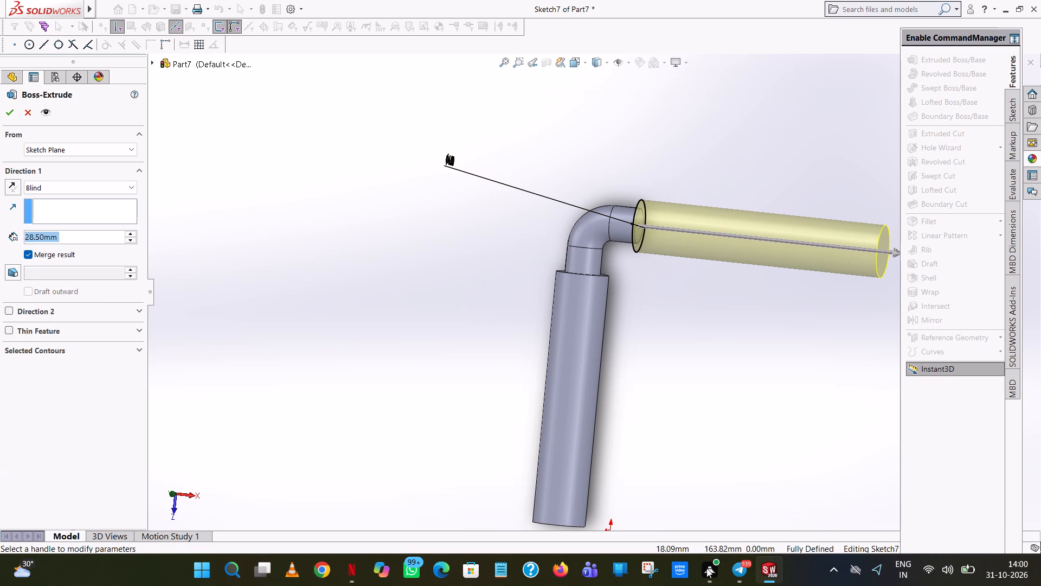
{"action": "left_click", "coordinate": [9, 112]}
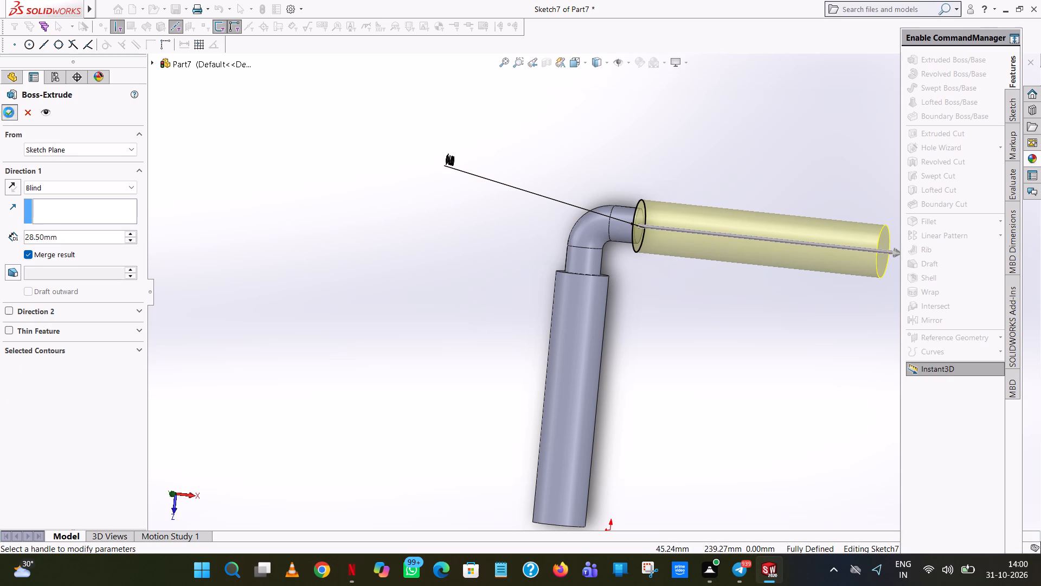
{"action": "left_click", "coordinate": [377, 323]}
Fillet the inner edge where the bend meets the newly extruded second cylinder with a 1.5 mm radius.
{"action": "middle_click_drag", "start_coordinate": [390, 330], "coordinate": [447, 375]}
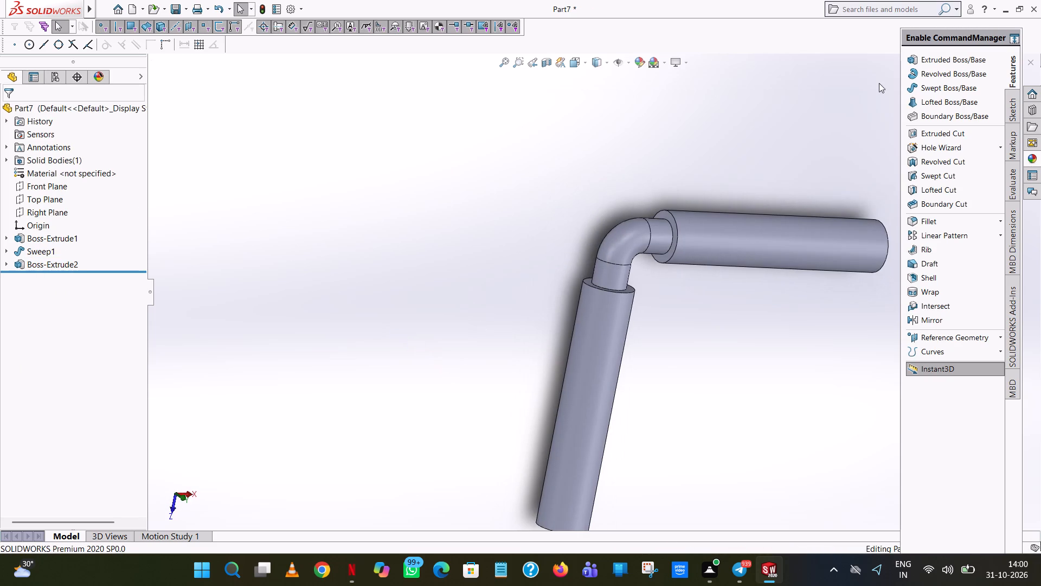
{"action": "left_click", "coordinate": [1018, 107]}
{"action": "left_click", "coordinate": [1012, 63]}
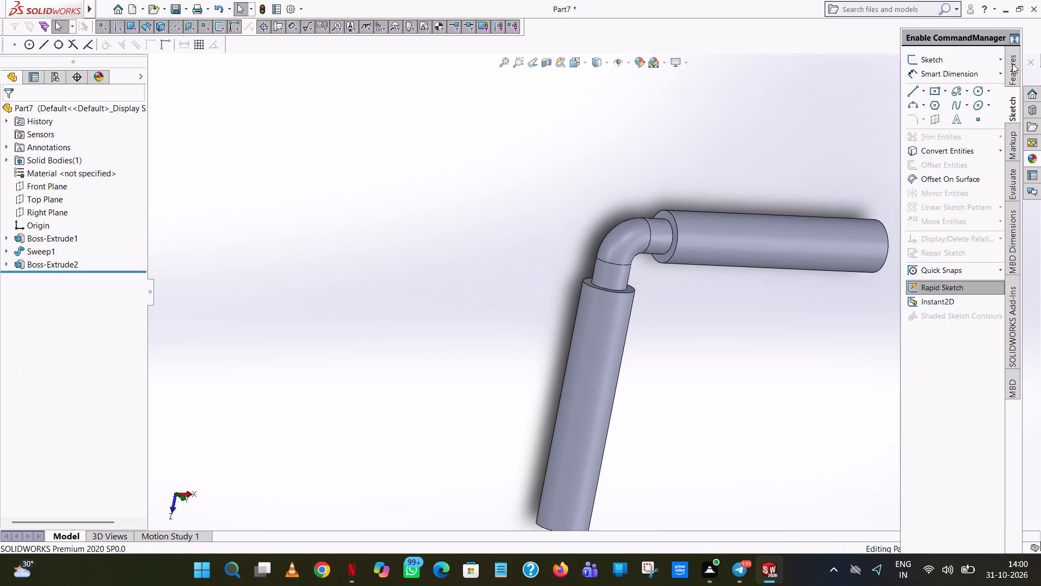
{"action": "left_click", "coordinate": [933, 222]}
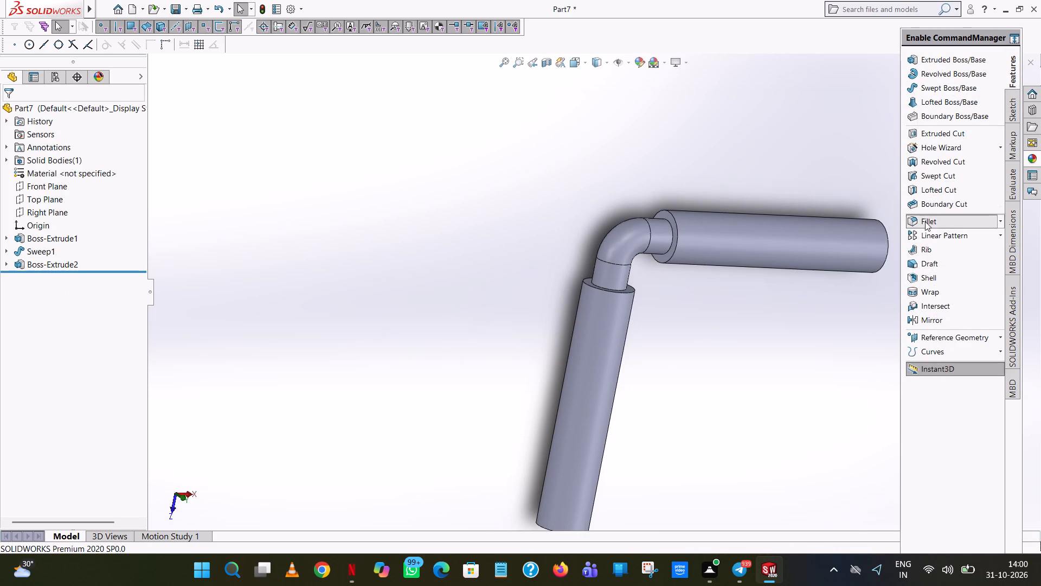
{"action": "type", "text": "1.5"}
{"action": "key", "text": "Return"}
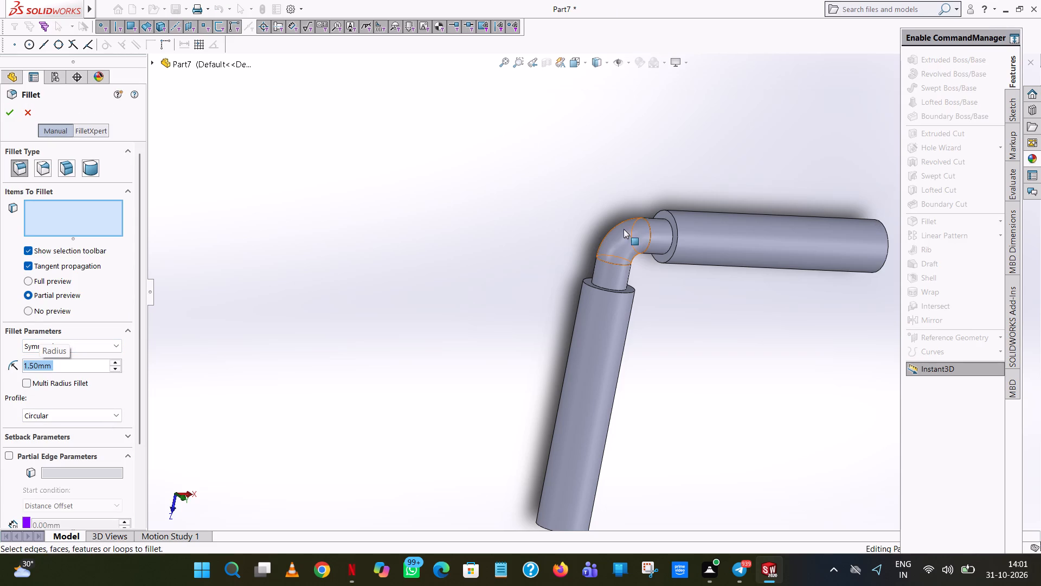
{"action": "scroll", "coordinate": [677, 227], "scroll_direction": "down", "scroll_amount": 8}
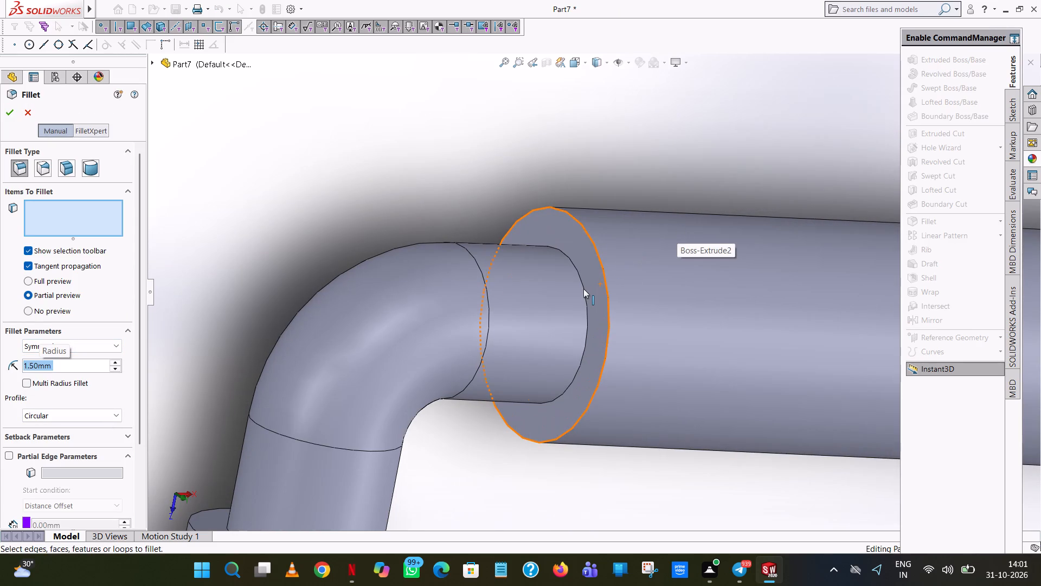
{"action": "left_click", "coordinate": [583, 290]}
{"action": "left_click", "coordinate": [5, 111]}
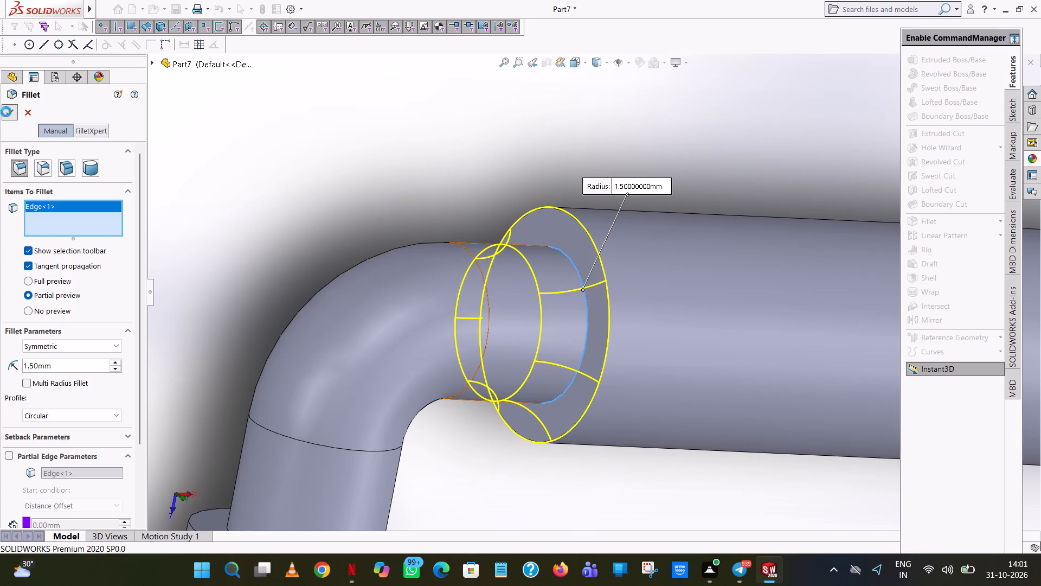
Fillet the edge where the bend meets the first cylinder's end face with a 1.5 mm radius.
{"action": "scroll", "coordinate": [569, 217], "scroll_direction": "up", "scroll_amount": 6}
{"action": "scroll", "coordinate": [601, 371], "scroll_direction": "up", "scroll_amount": 1}
{"action": "middle_click_drag", "start_coordinate": [599, 371], "coordinate": [581, 347]}
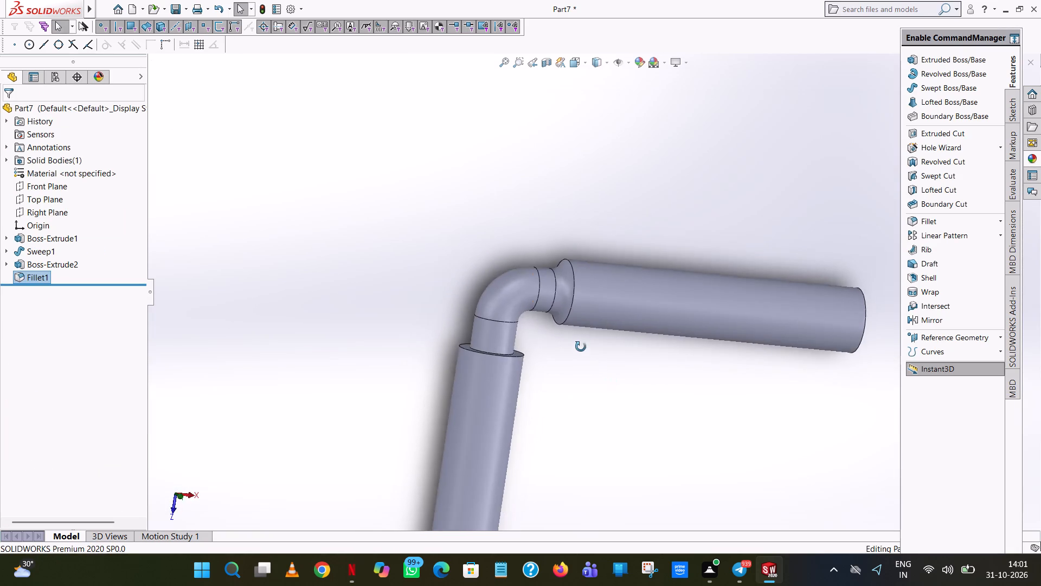
{"action": "middle_click_drag", "start_coordinate": [581, 347], "coordinate": [587, 409]}
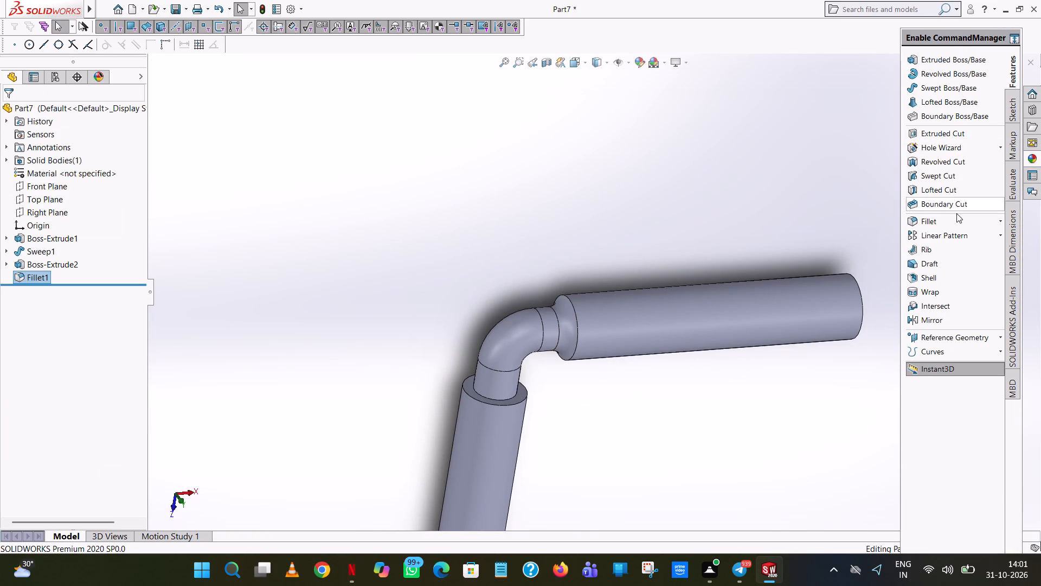
{"action": "left_click", "coordinate": [953, 224]}
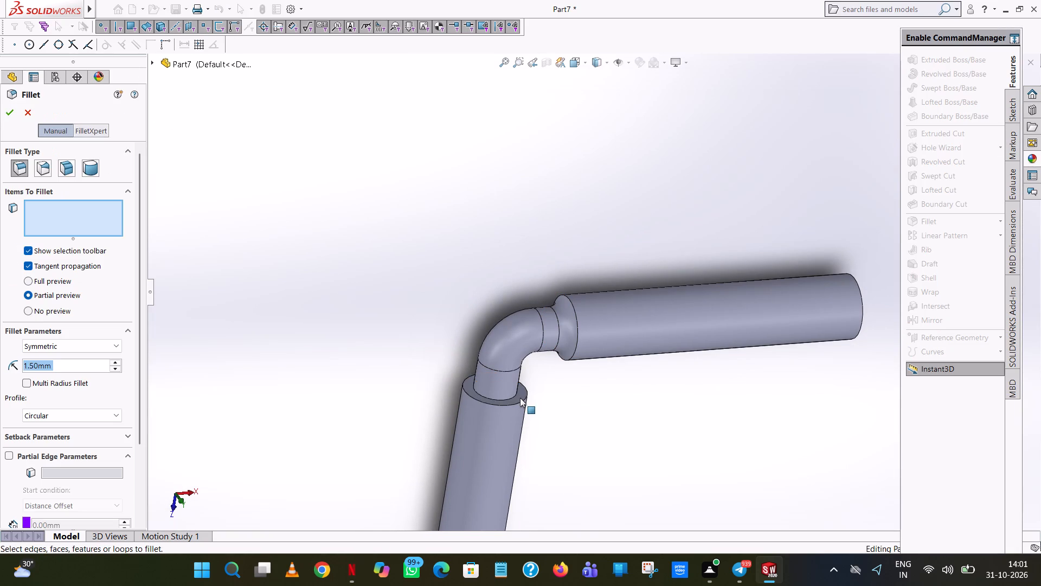
{"action": "left_click", "coordinate": [516, 394]}
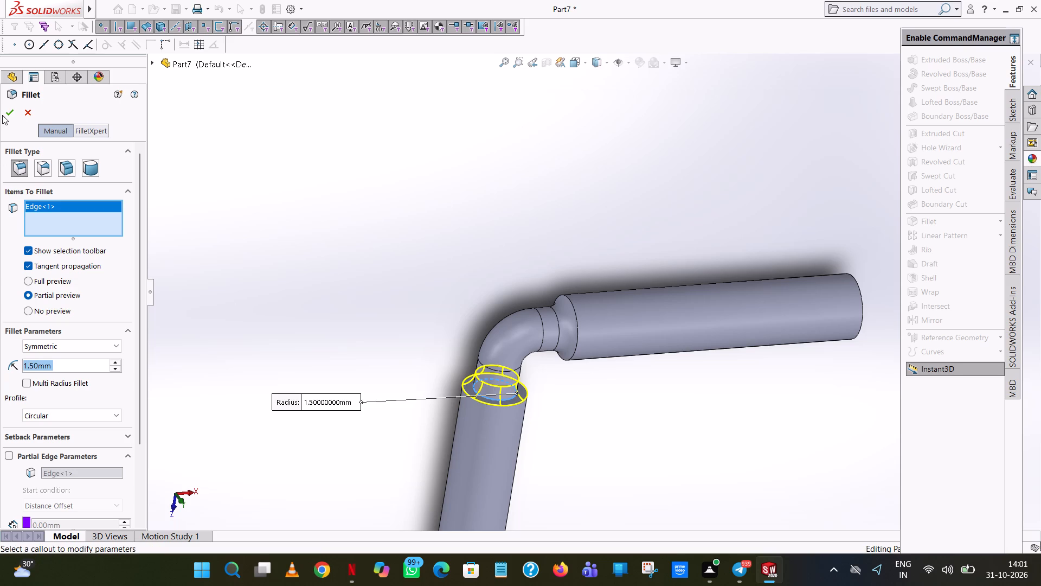
{"action": "left_click", "coordinate": [2, 114]}
{"action": "left_click", "coordinate": [544, 151]}
Examine the filleted bend and both cylinders from several angles and at close range.
{"action": "scroll", "coordinate": [581, 286], "scroll_direction": "up", "scroll_amount": 1}
{"action": "middle_click_drag", "start_coordinate": [581, 286], "coordinate": [570, 270]}
{"action": "scroll", "coordinate": [570, 270], "scroll_direction": "up", "scroll_amount": 1}
{"action": "middle_click_drag", "start_coordinate": [570, 270], "coordinate": [921, 175]}
{"action": "scroll", "coordinate": [921, 175], "scroll_direction": "up", "scroll_amount": 1}
{"action": "middle_click_drag", "start_coordinate": [604, 373], "coordinate": [725, 335]}
{"action": "scroll", "coordinate": [653, 368], "scroll_direction": "up", "scroll_amount": 1}
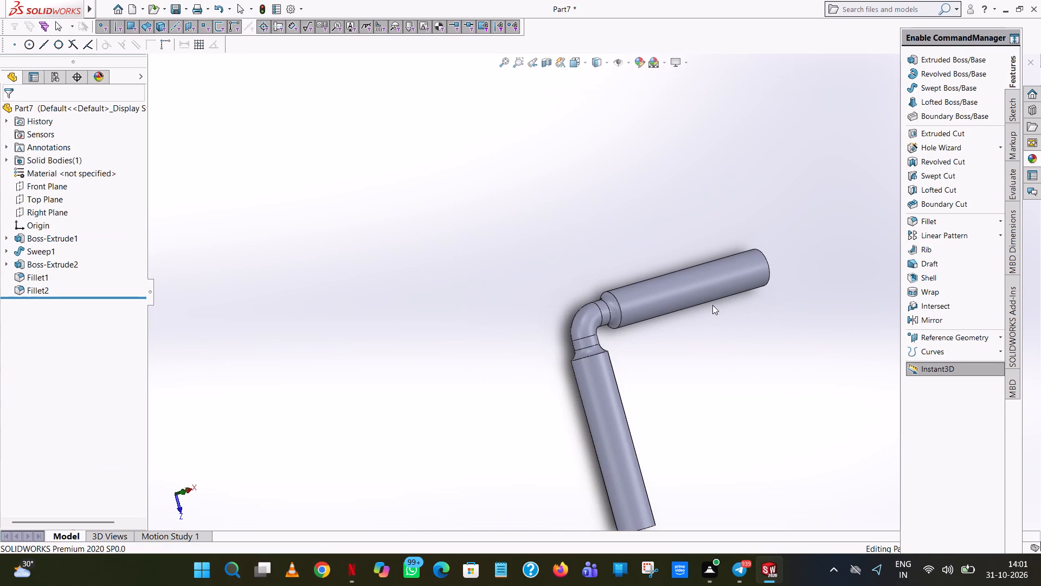
{"action": "middle_click_drag", "start_coordinate": [629, 358], "coordinate": [592, 336]}
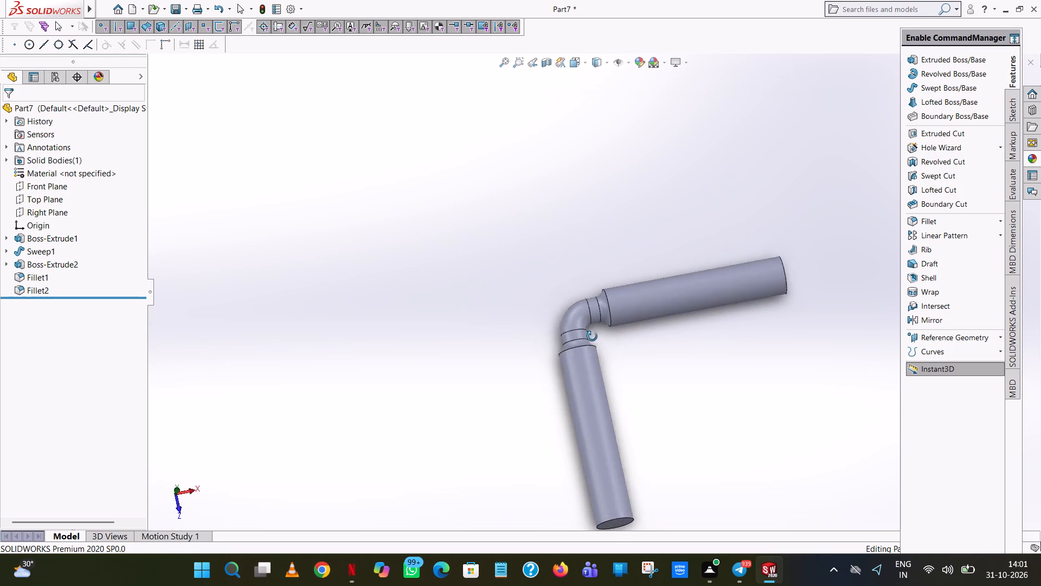
{"action": "middle_click_drag", "start_coordinate": [592, 336], "coordinate": [597, 357]}
{"action": "scroll", "coordinate": [615, 343], "scroll_direction": "down", "scroll_amount": 5}
{"action": "scroll", "coordinate": [594, 301], "scroll_direction": "down", "scroll_amount": 3}
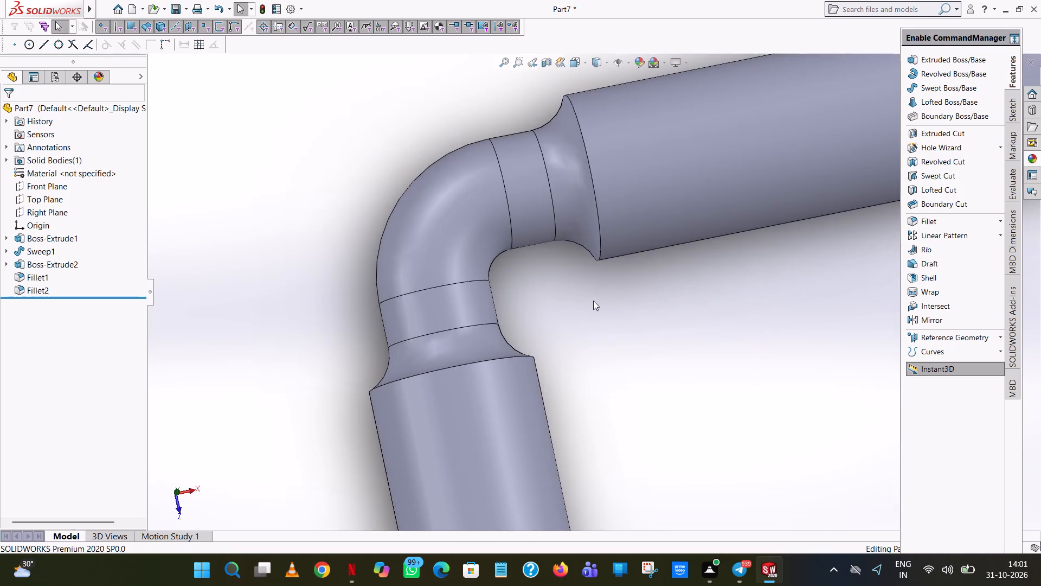
{"action": "middle_click_drag", "start_coordinate": [591, 302], "coordinate": [583, 323]}
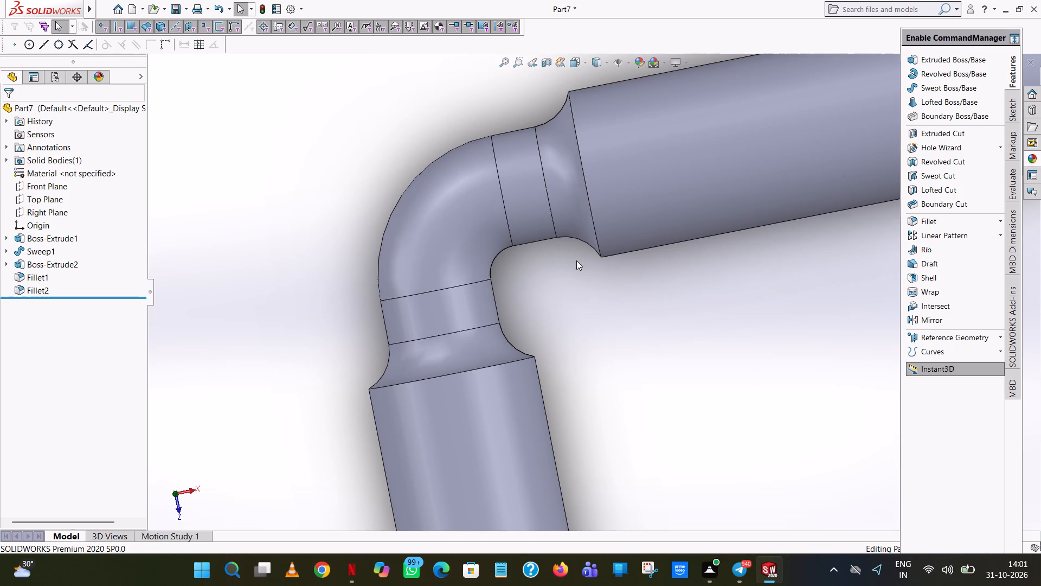
{"action": "scroll", "coordinate": [577, 251], "scroll_direction": "up", "scroll_amount": 7}
{"action": "middle_click_drag", "start_coordinate": [582, 250], "coordinate": [817, 175]}
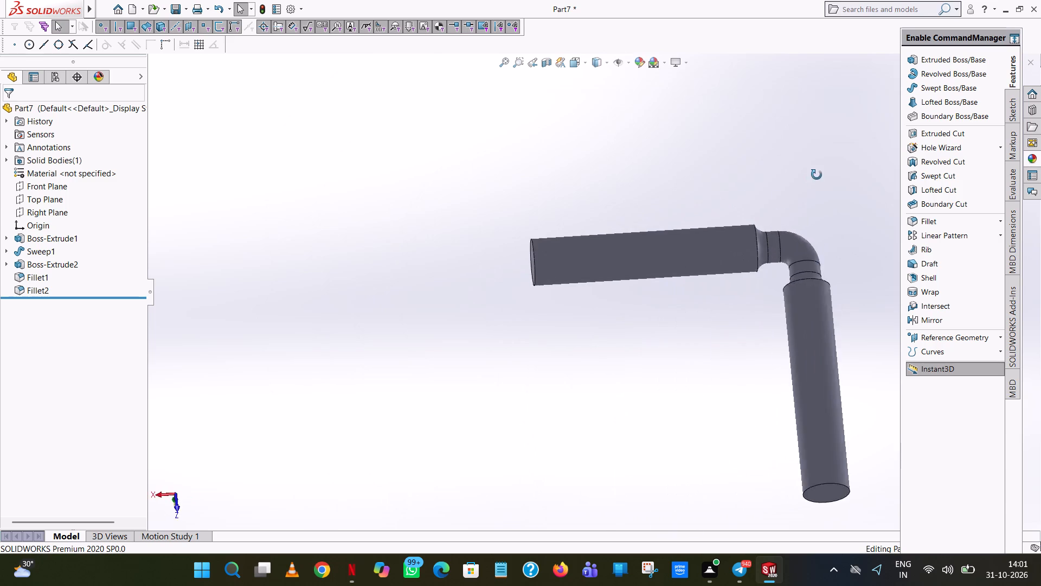
{"action": "middle_click_drag", "start_coordinate": [817, 175], "coordinate": [582, 241]}
Change the appearance of the whole part to the standard light grey colour with red 192 and green 192.
{"action": "right_click_drag", "start_coordinate": [639, 326], "coordinate": [592, 420]}
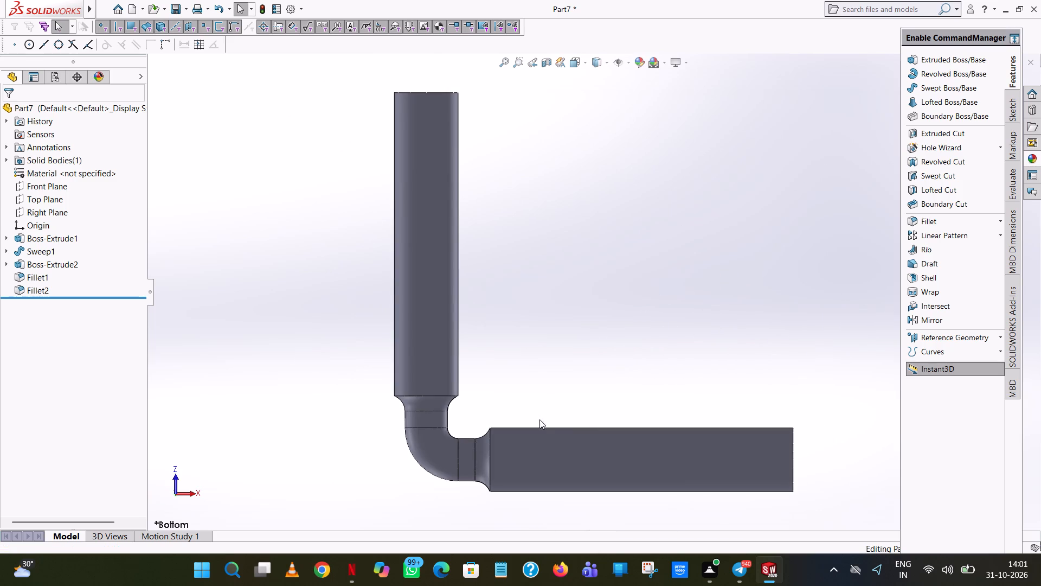
{"action": "right_click", "coordinate": [549, 456]}
{"action": "left_click", "coordinate": [644, 301]}
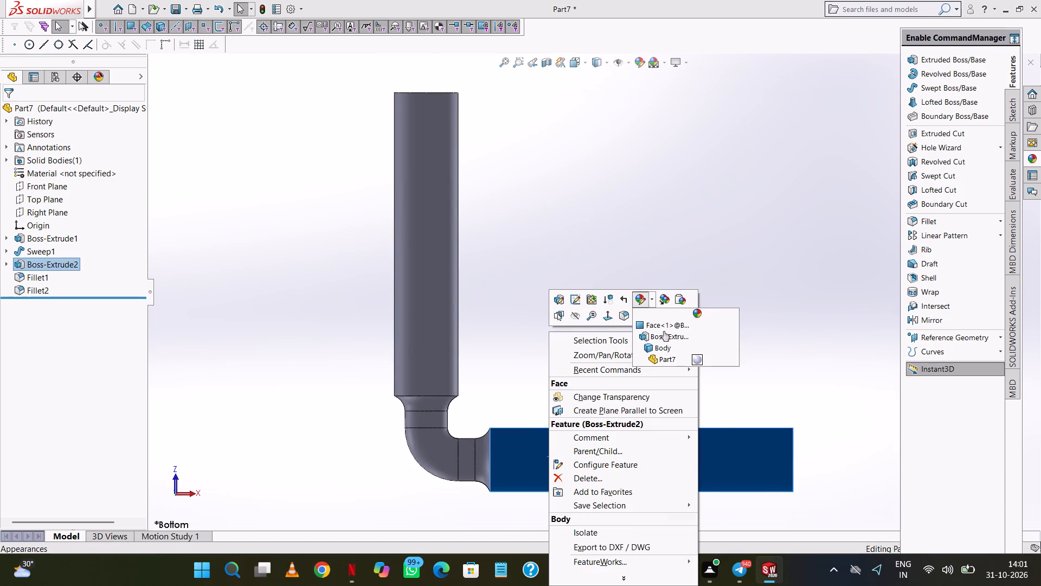
{"action": "left_click", "coordinate": [670, 364]}
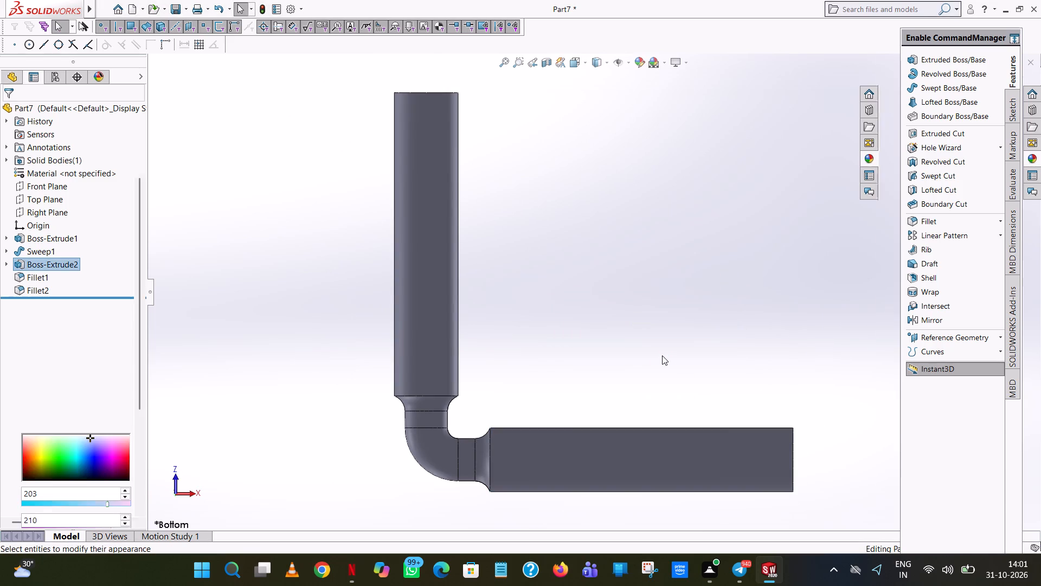
{"action": "left_click", "coordinate": [102, 371]}
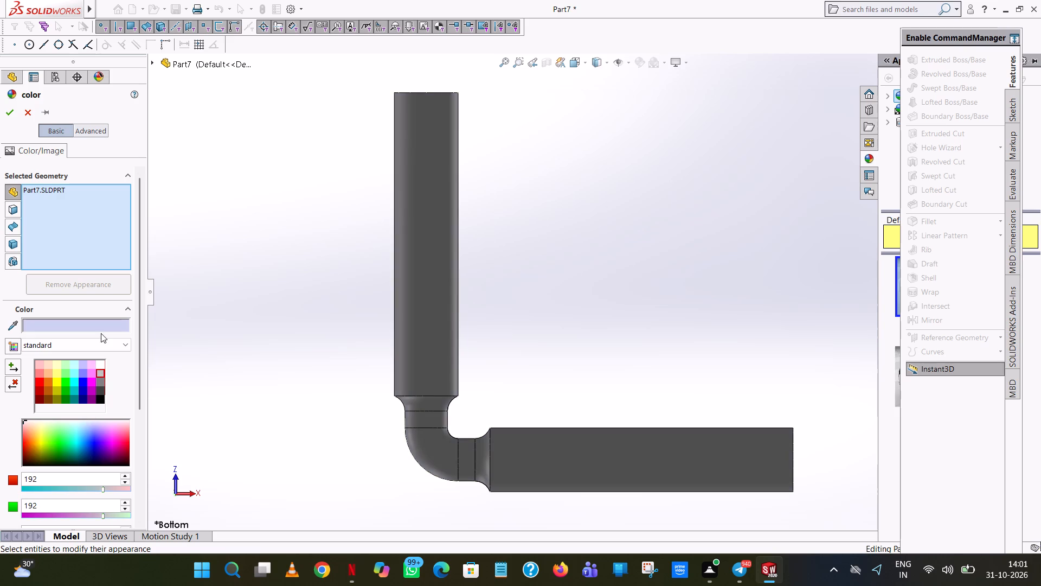
{"action": "left_click", "coordinate": [11, 114]}
Save the part as "piston" in the elbow engine assembly folder.
{"action": "scroll", "coordinate": [481, 257], "scroll_direction": "up", "scroll_amount": 1}
{"action": "middle_click_drag", "start_coordinate": [481, 258], "coordinate": [562, 8]}
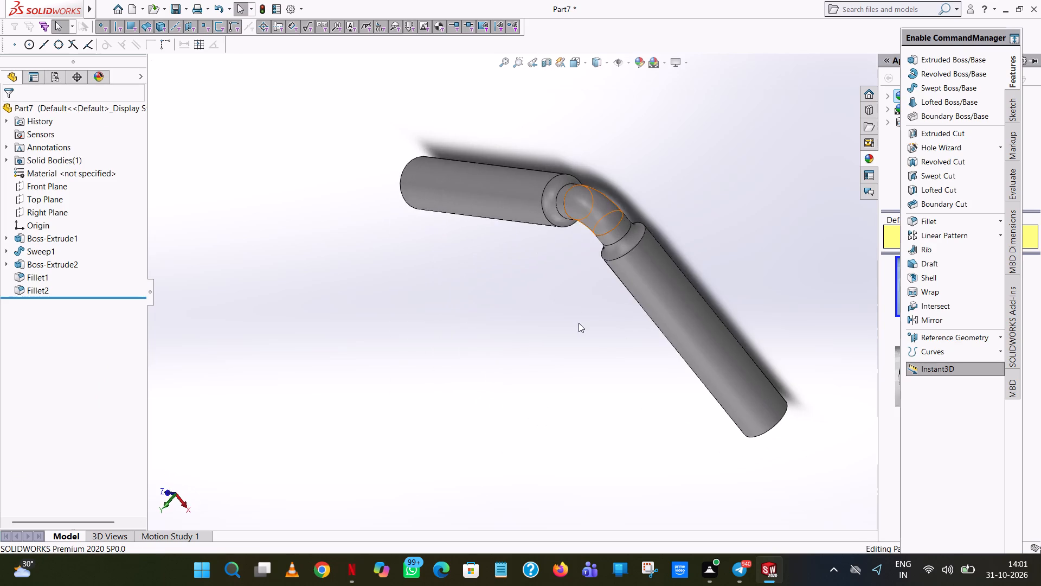
{"action": "middle_click_drag", "start_coordinate": [580, 324], "coordinate": [647, 194]}
{"action": "left_click", "coordinate": [175, 7]}
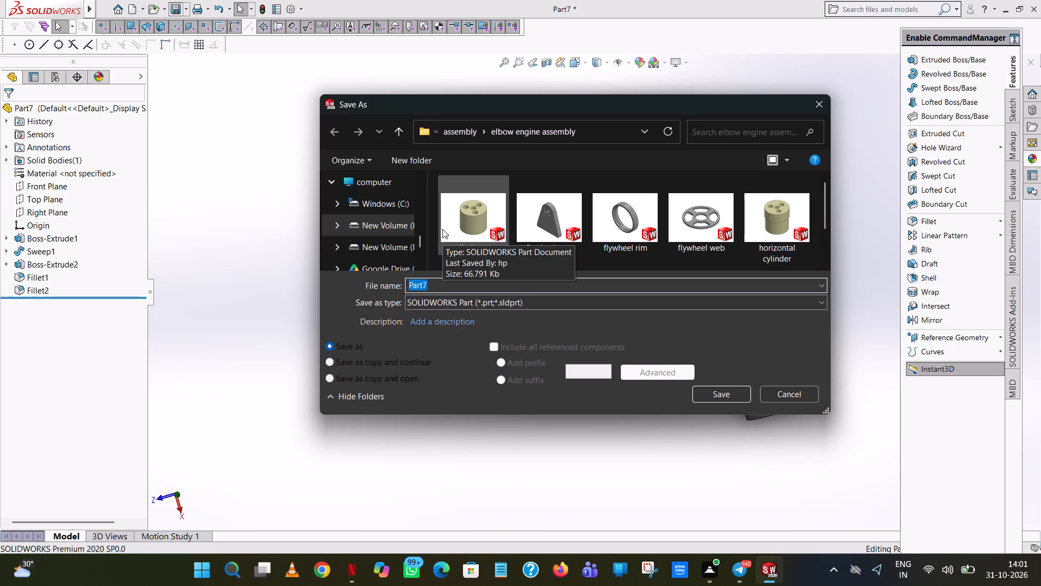
{"action": "type", "text": "piston"}
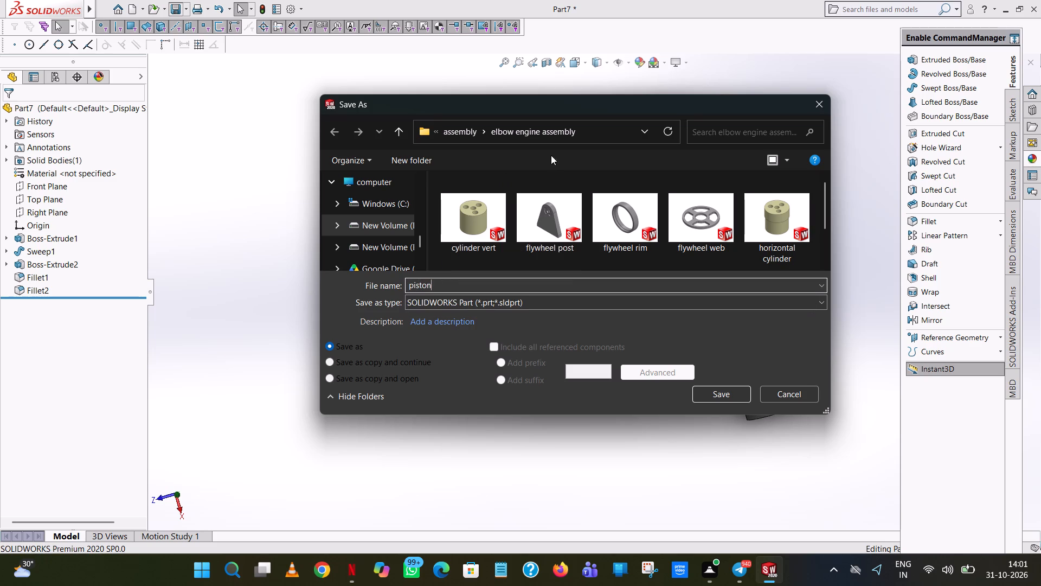
{"action": "left_click", "coordinate": [714, 389]}
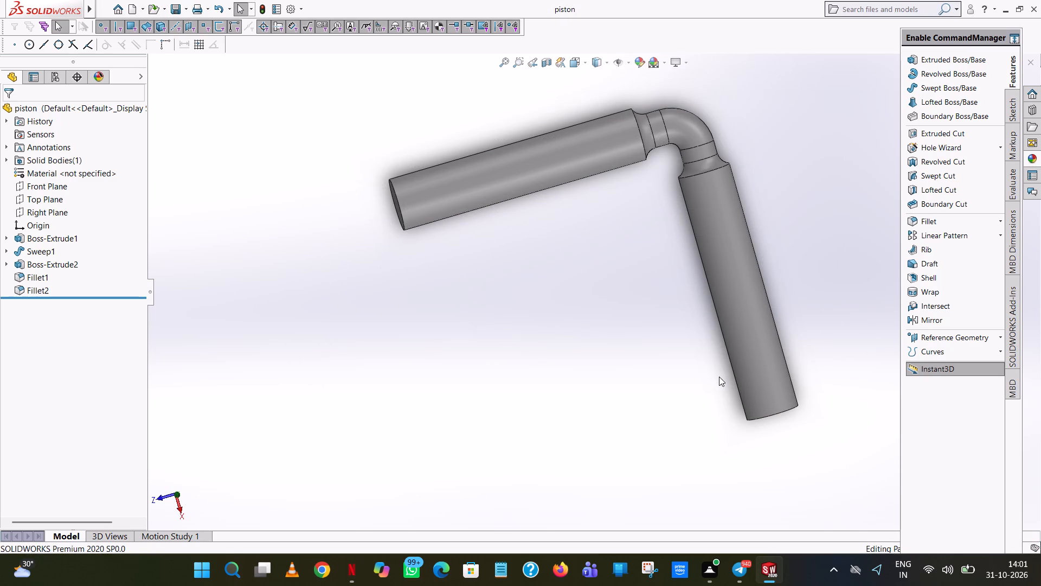
Export a copy of the piston part as a PDF in the elbow engine assembly folder.
{"action": "left_click", "coordinate": [184, 9]}
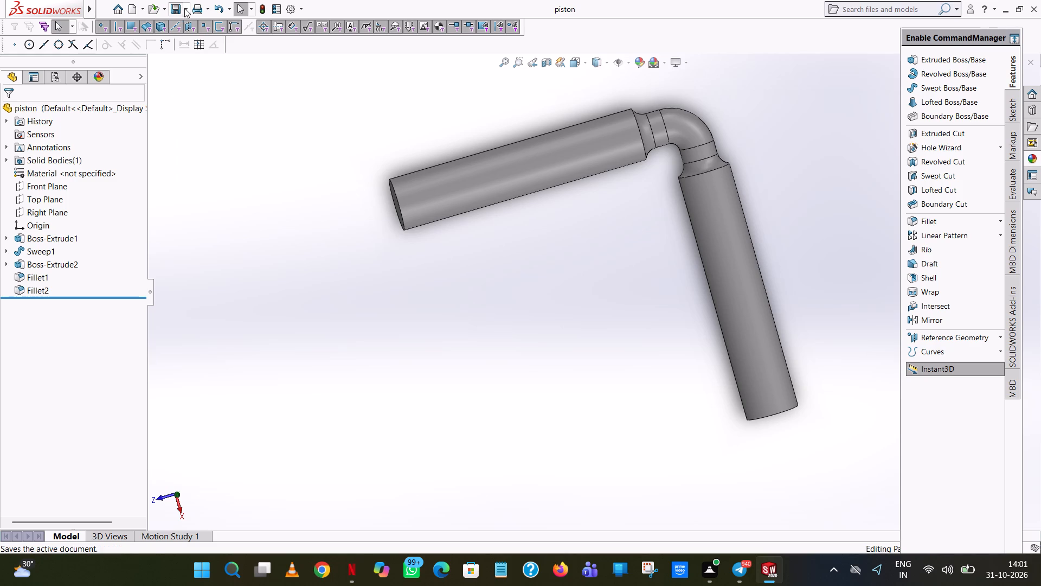
{"action": "left_click", "coordinate": [200, 39]}
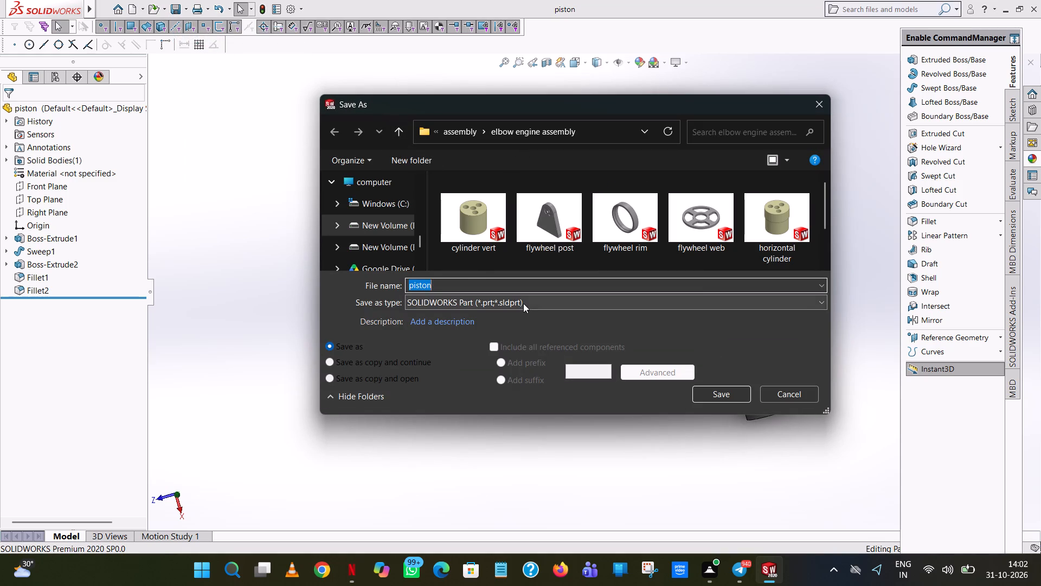
{"action": "left_click", "coordinate": [523, 303]}
{"action": "left_click", "coordinate": [518, 82]}
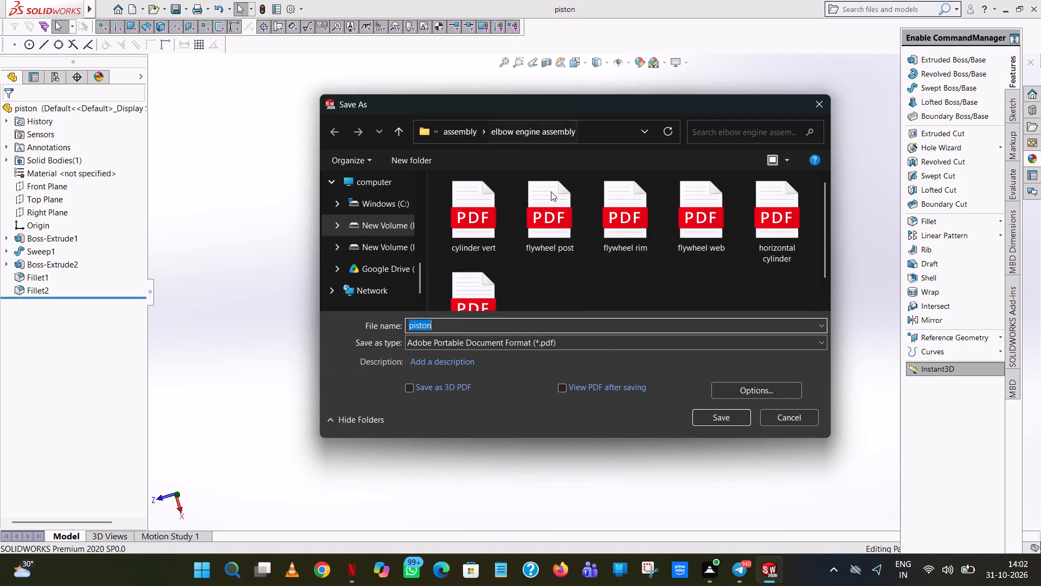
{"action": "left_click", "coordinate": [705, 414]}
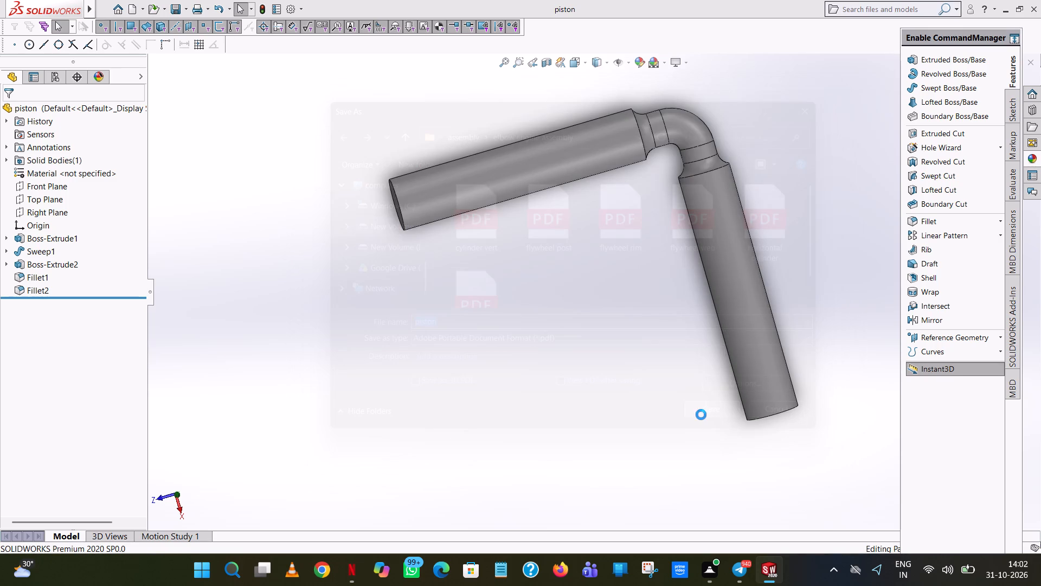
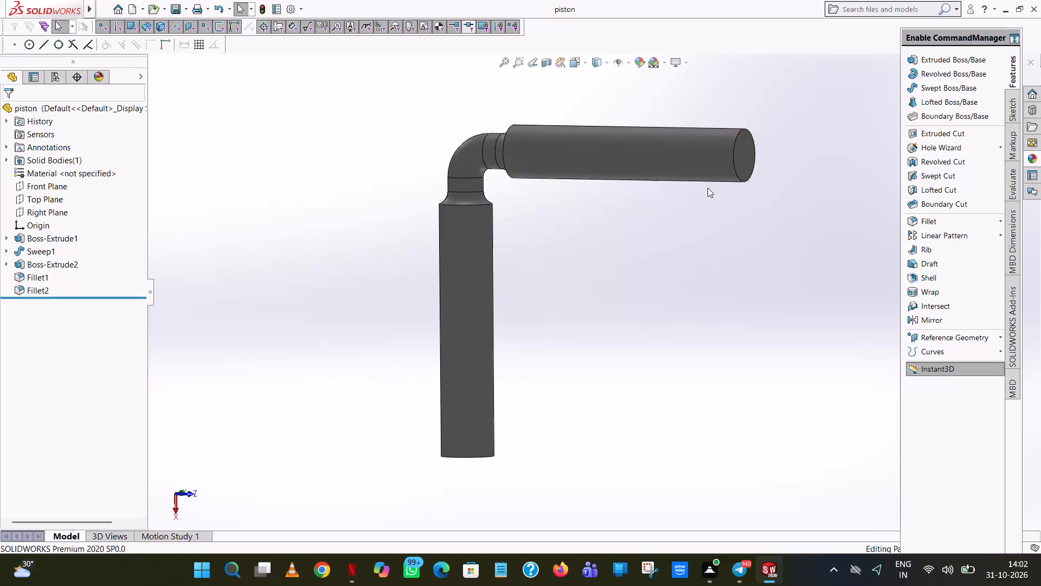
Check the elbow engine assembly folder for the saved piston part and its PDF copy, without saving again.
{"action": "middle_click_drag", "start_coordinate": [661, 270], "coordinate": [717, 304]}
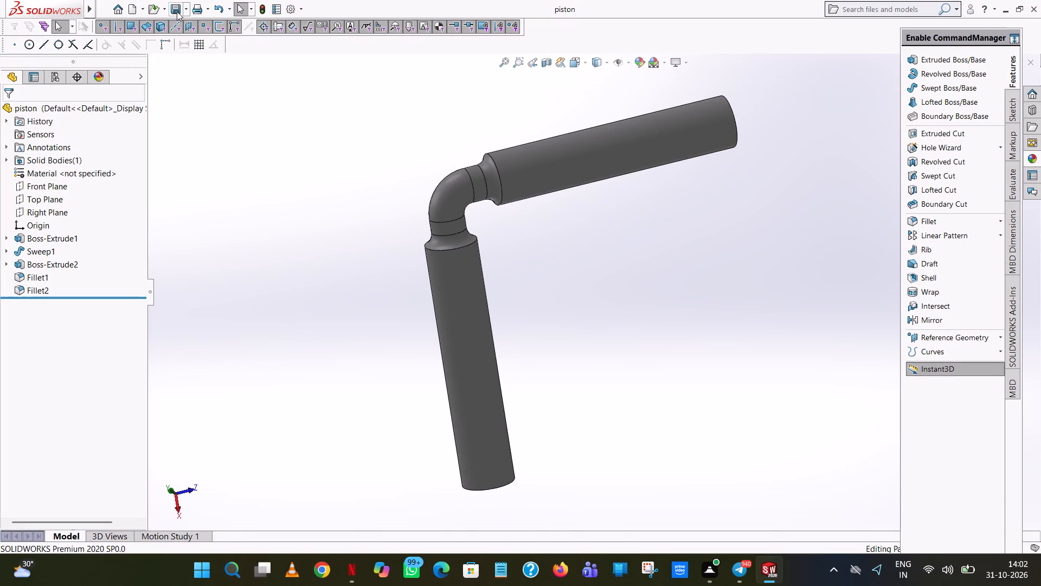
{"action": "left_click", "coordinate": [177, 11]}
{"action": "left_click", "coordinate": [188, 8]}
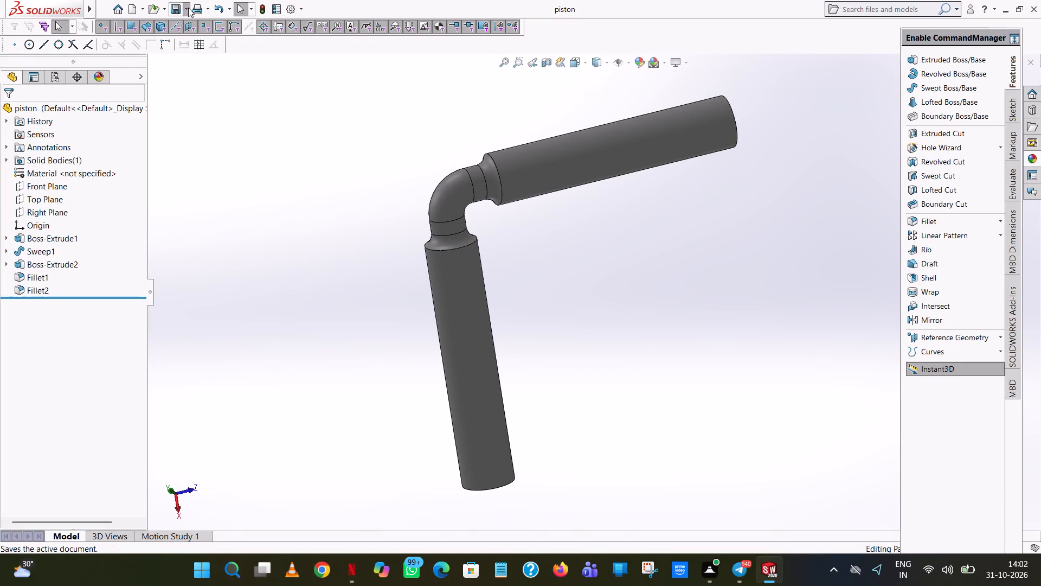
{"action": "left_click", "coordinate": [189, 27]}
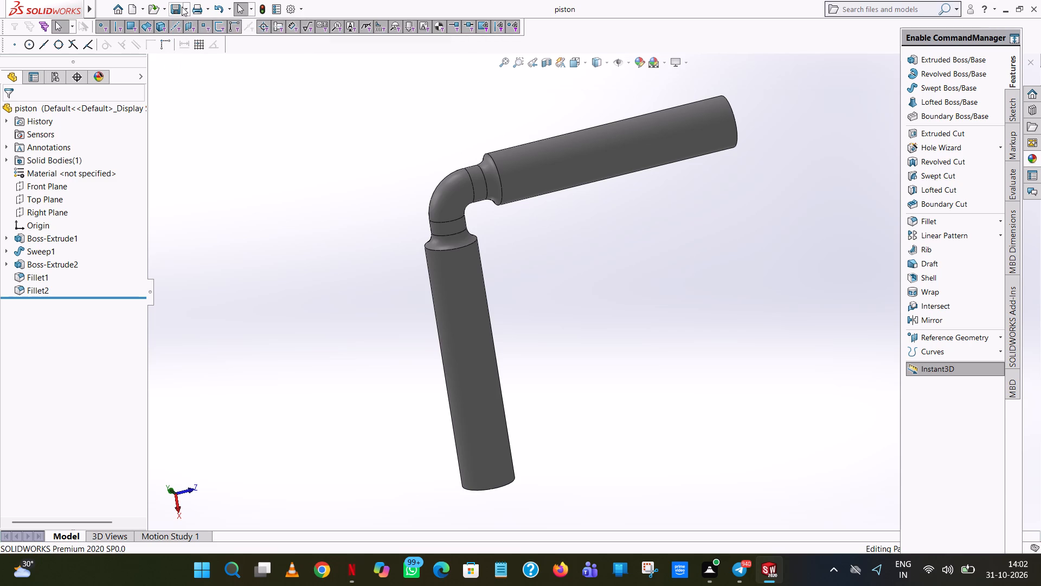
{"action": "left_click", "coordinate": [188, 9]}
{"action": "left_click", "coordinate": [188, 36]}
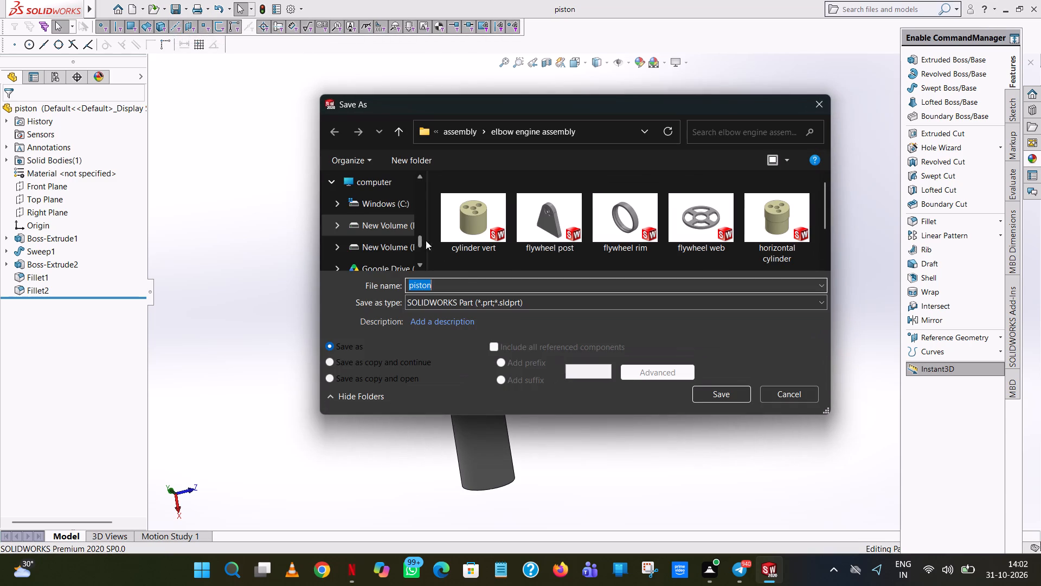
{"action": "scroll", "coordinate": [719, 222], "scroll_direction": "down", "scroll_amount": 5}
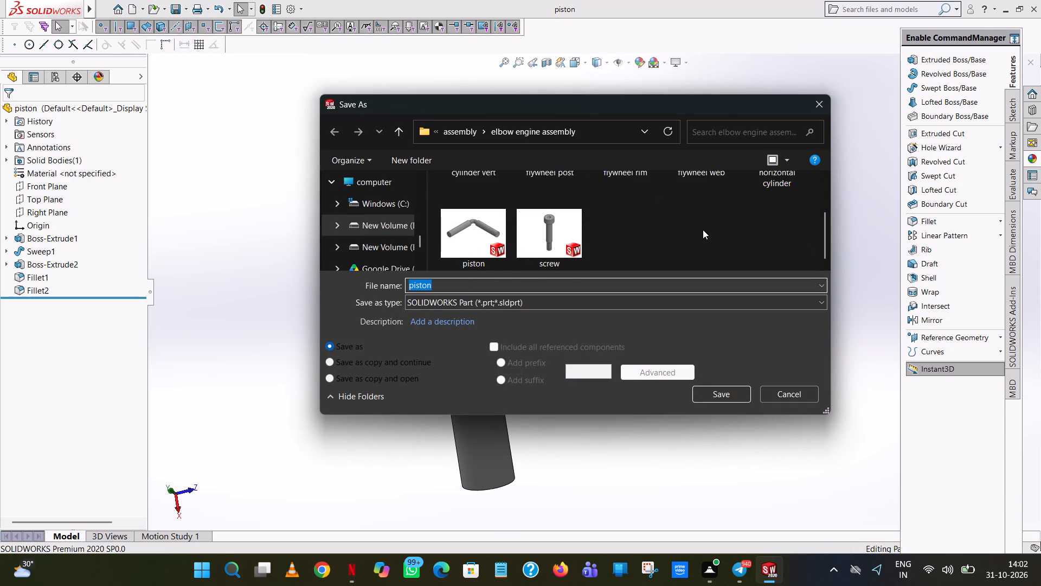
{"action": "left_click", "coordinate": [527, 297]}
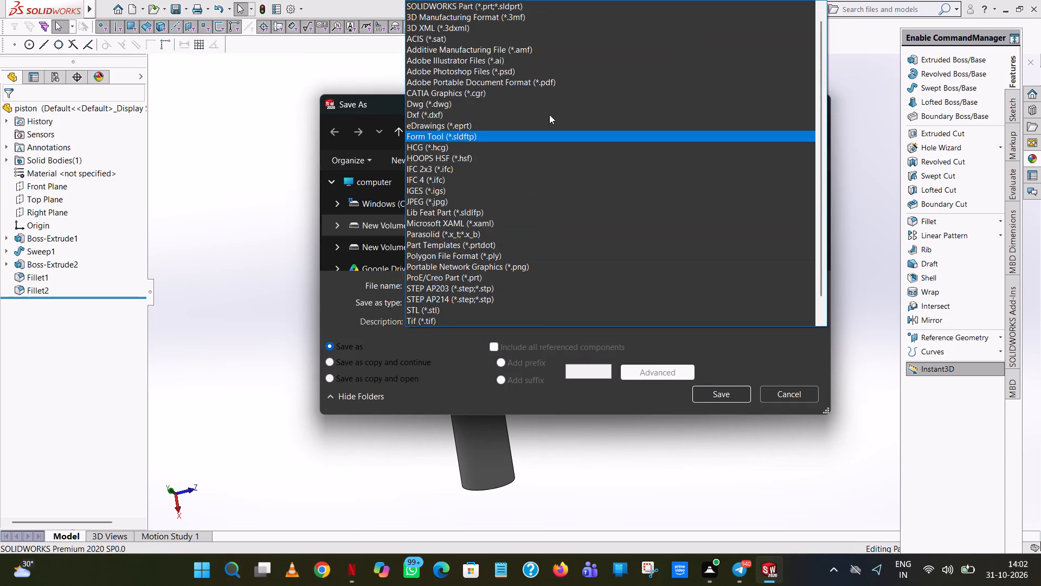
{"action": "left_click", "coordinate": [546, 83]}
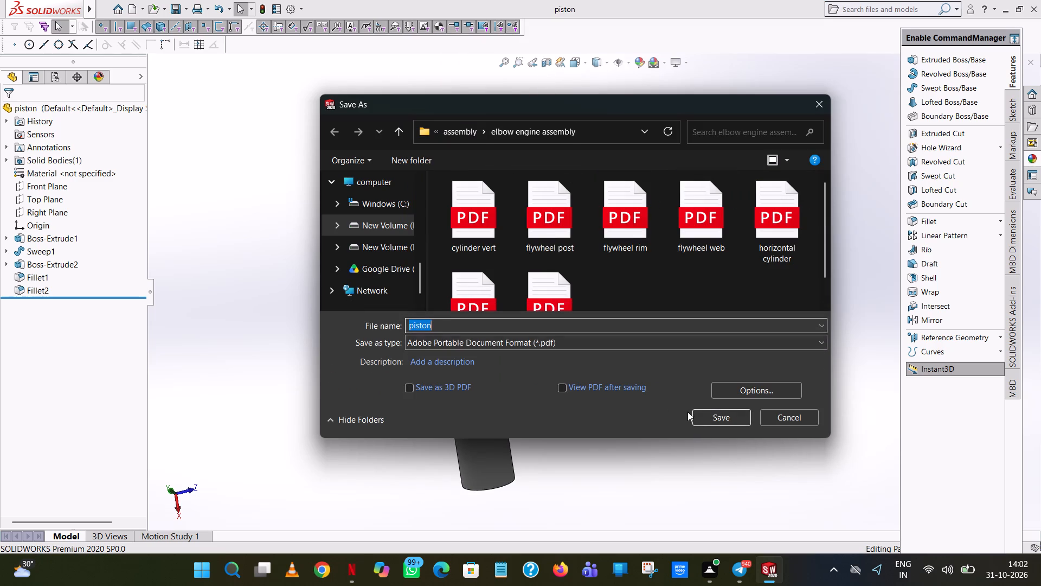
{"action": "scroll", "coordinate": [672, 255], "scroll_direction": "down", "scroll_amount": 7}
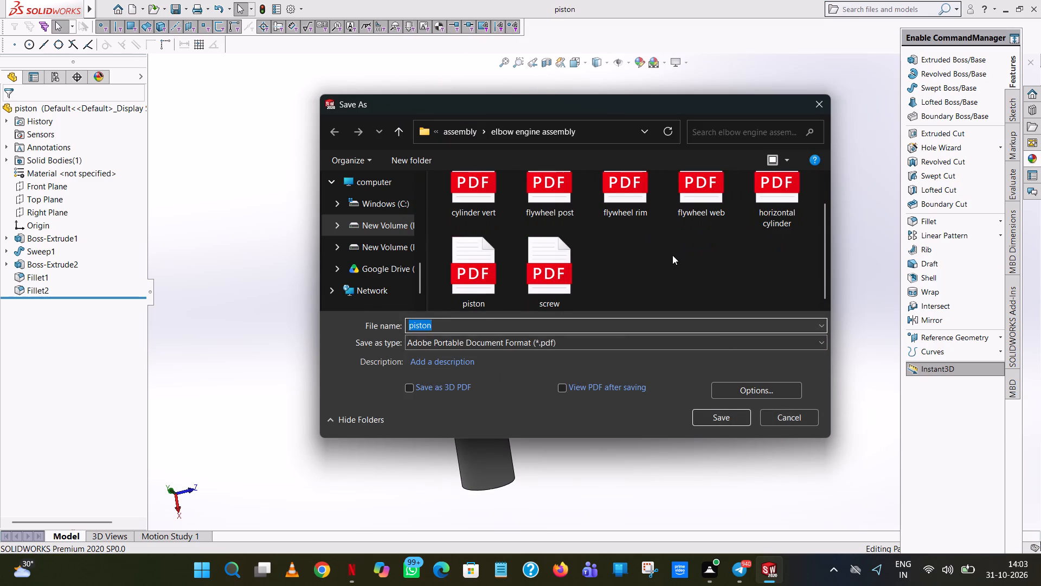
{"action": "left_click", "coordinate": [796, 417]}
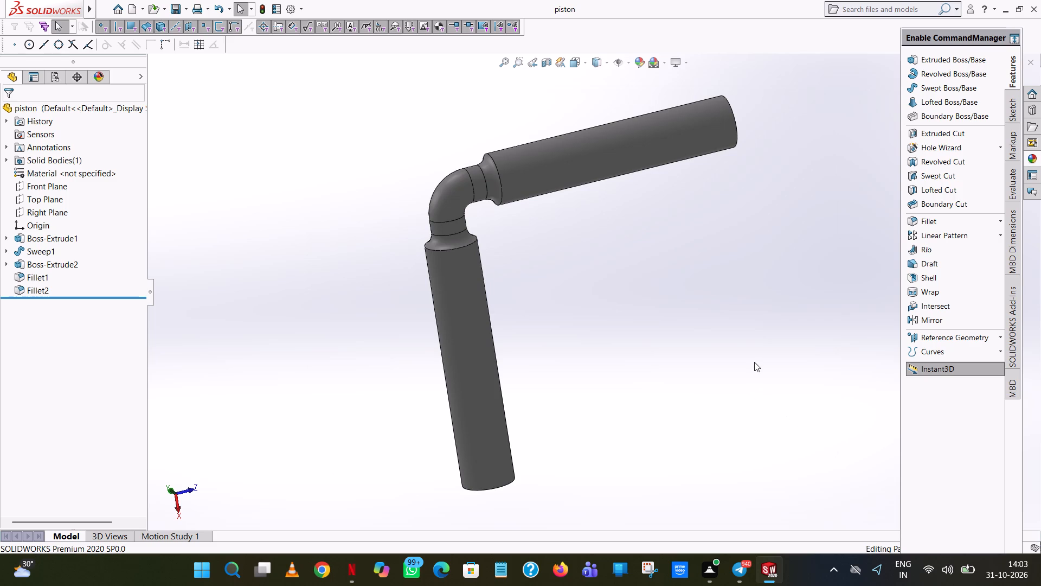
Create a new part document.
{"action": "left_click", "coordinate": [126, 10]}
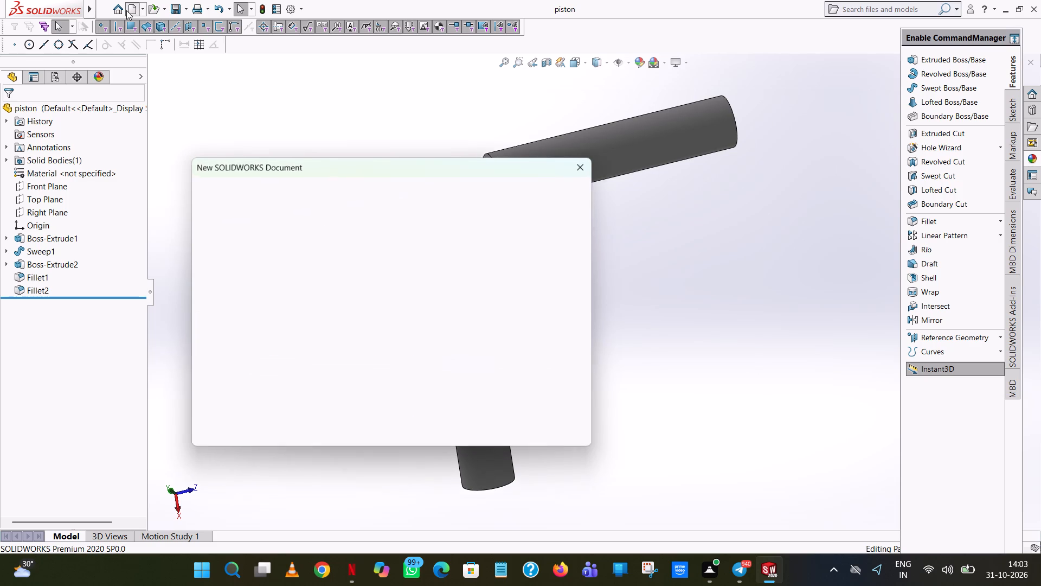
{"action": "double_click", "coordinate": [274, 283]}
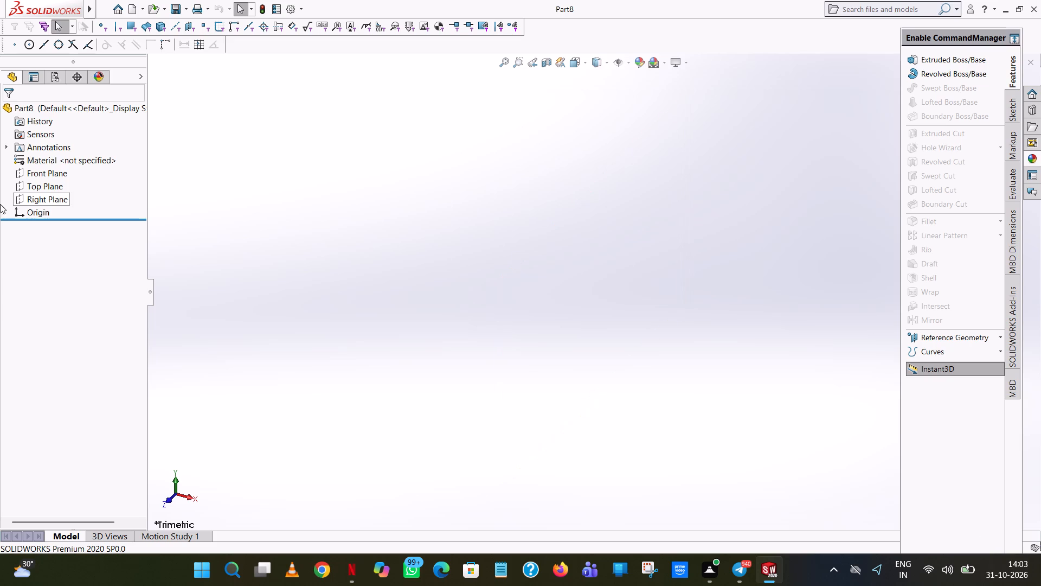
Sketch a circle centred on the origin on the Front Plane, with a radius of 41/2 mm.
{"action": "left_click", "coordinate": [45, 177]}
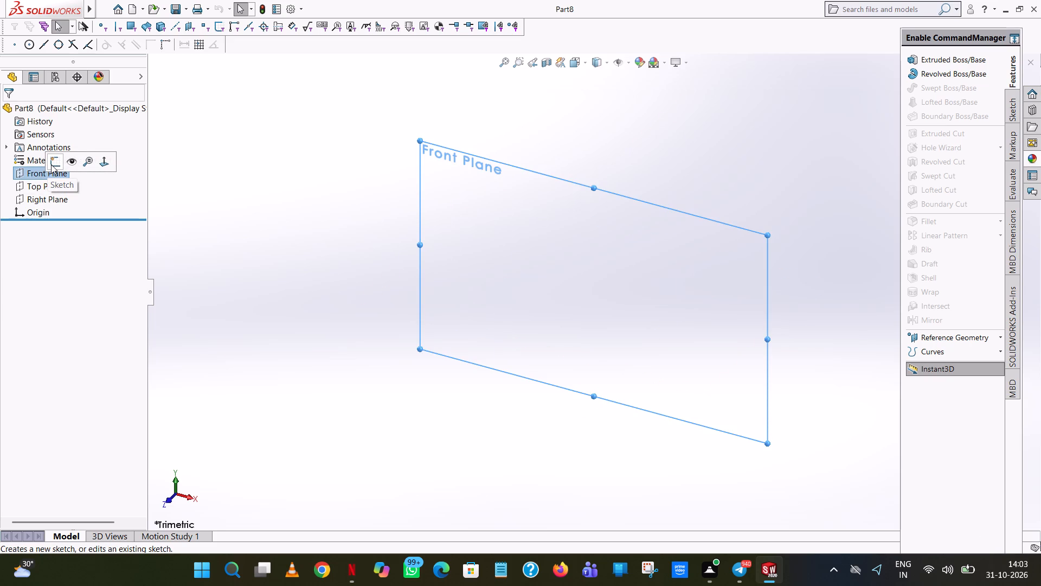
{"action": "left_click", "coordinate": [51, 164]}
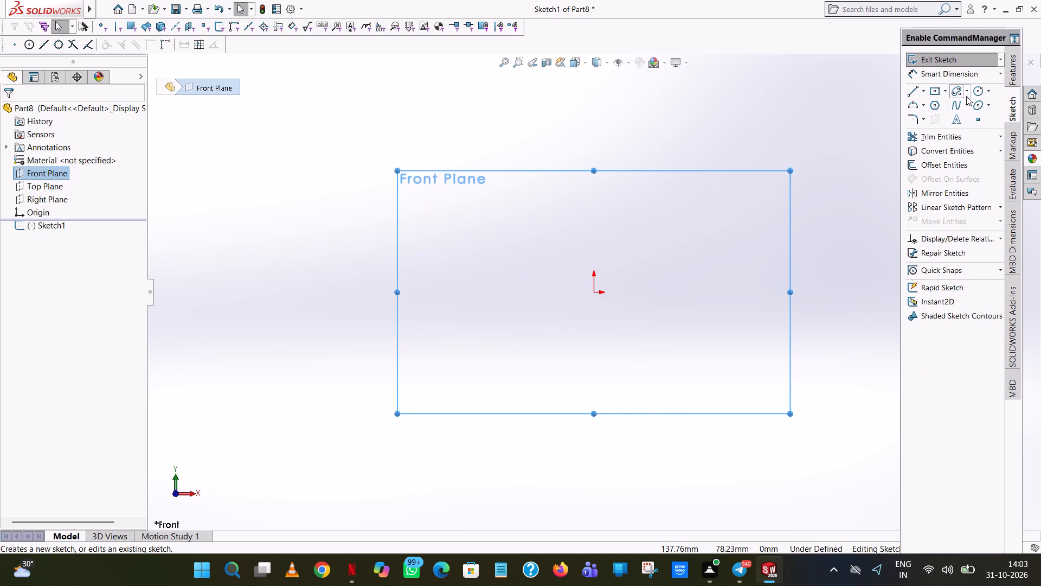
{"action": "left_click", "coordinate": [976, 93]}
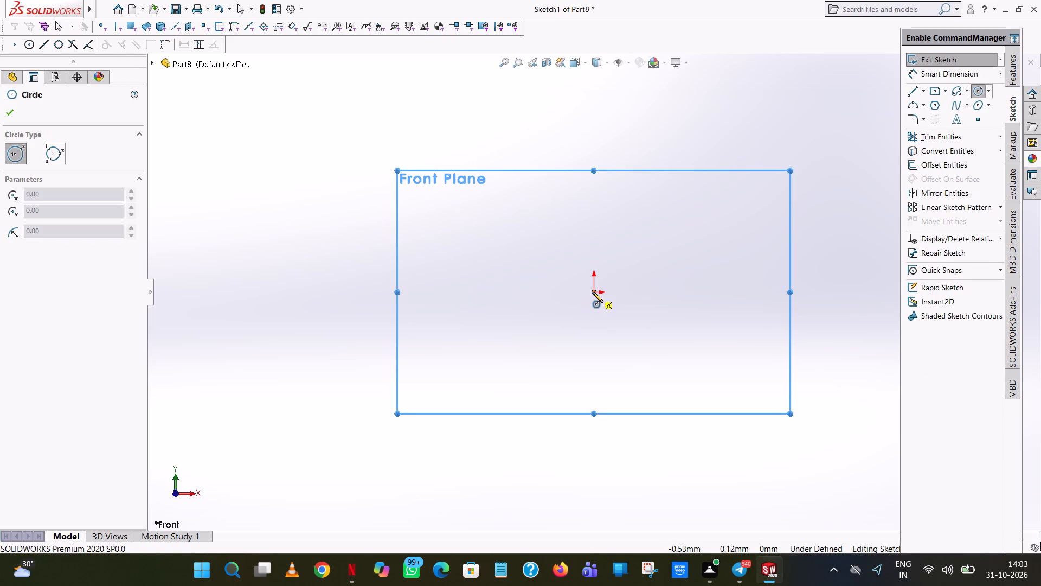
{"action": "left_click", "coordinate": [593, 292]}
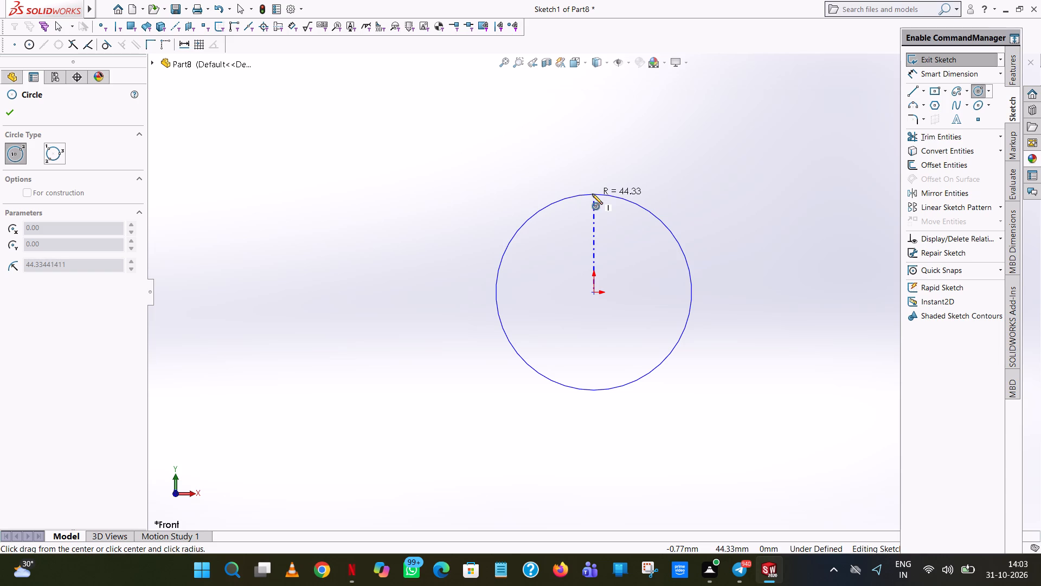
{"action": "left_click", "coordinate": [592, 194]}
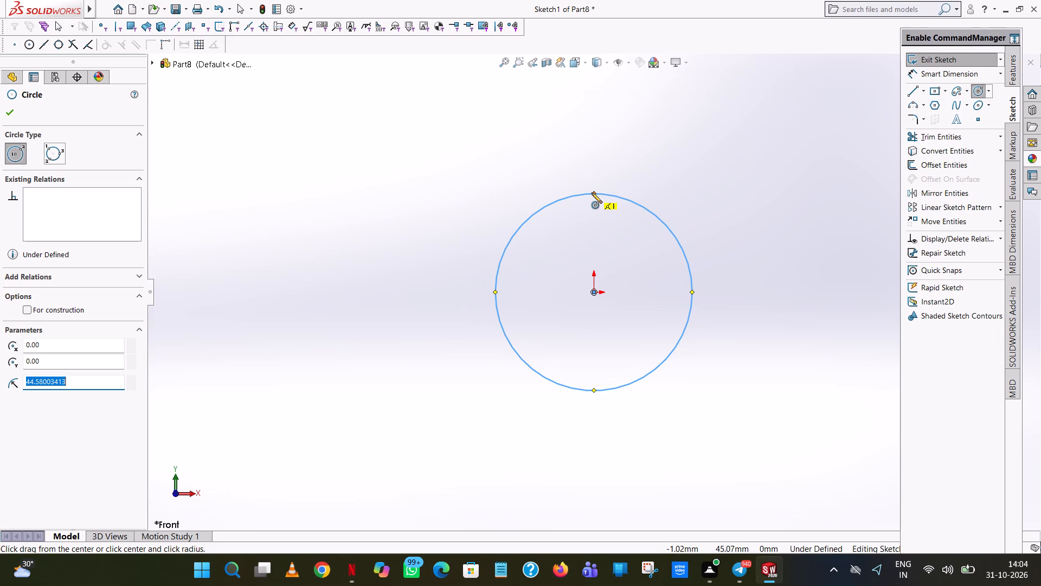
{"action": "type", "text": "41/2"}
{"action": "key", "text": "Return"}
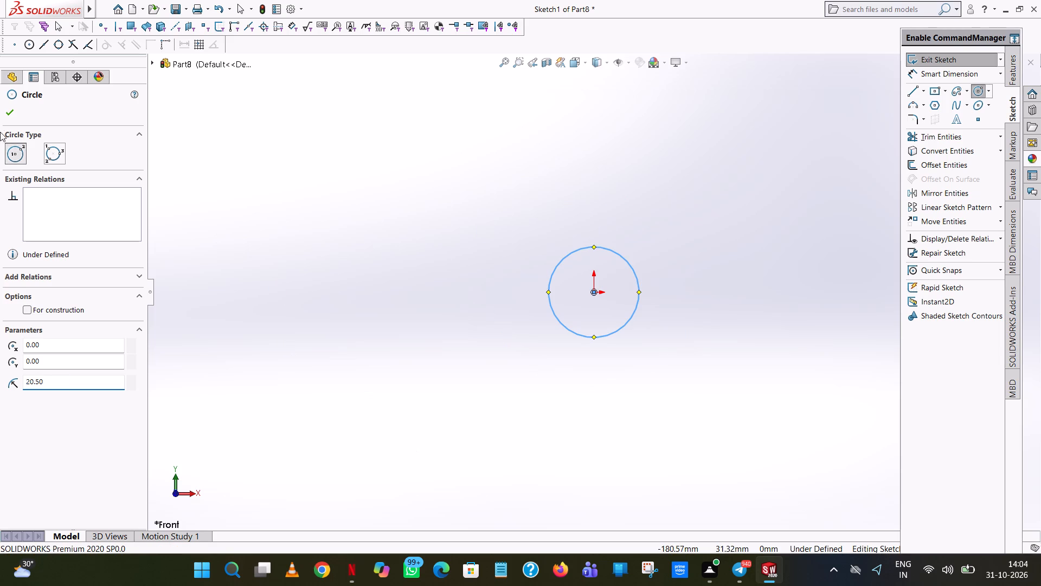
{"action": "left_click", "coordinate": [5, 111]}
{"action": "left_click", "coordinate": [684, 236]}
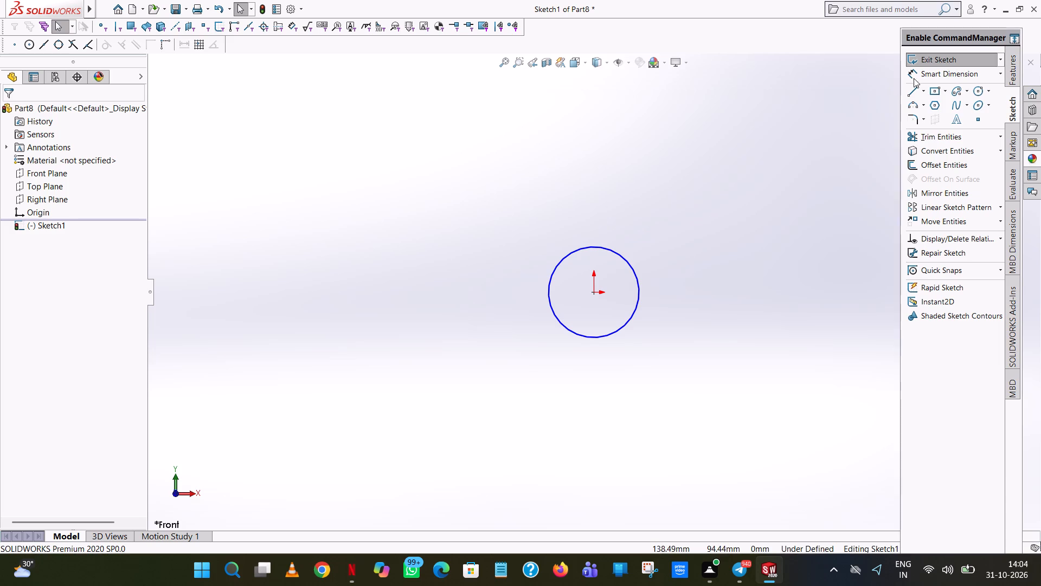
Dimension the circle's diameter at 41 mm.
{"action": "left_click", "coordinate": [917, 75]}
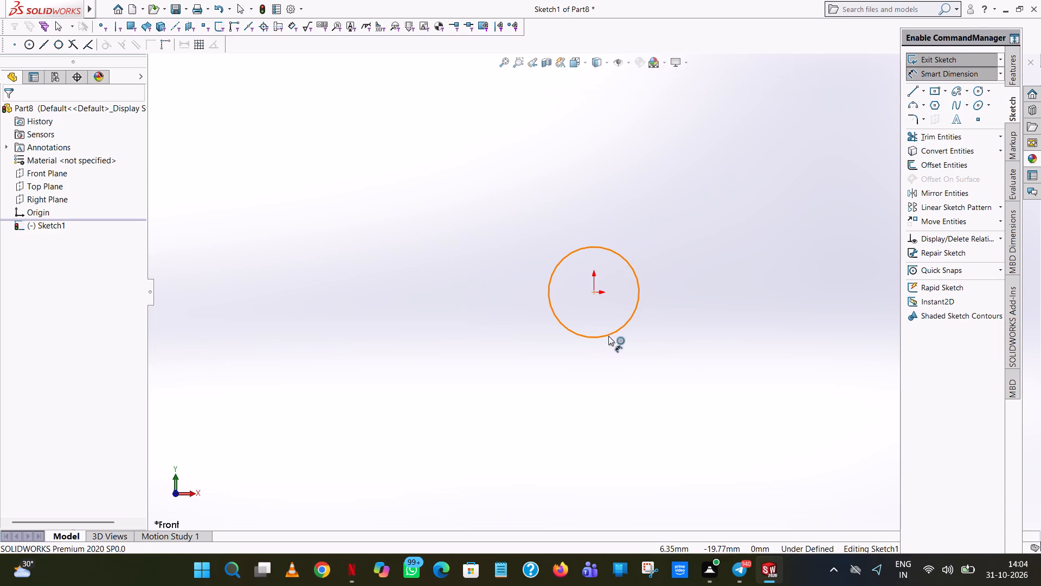
{"action": "left_click", "coordinate": [611, 335]}
{"action": "left_click", "coordinate": [758, 272]}
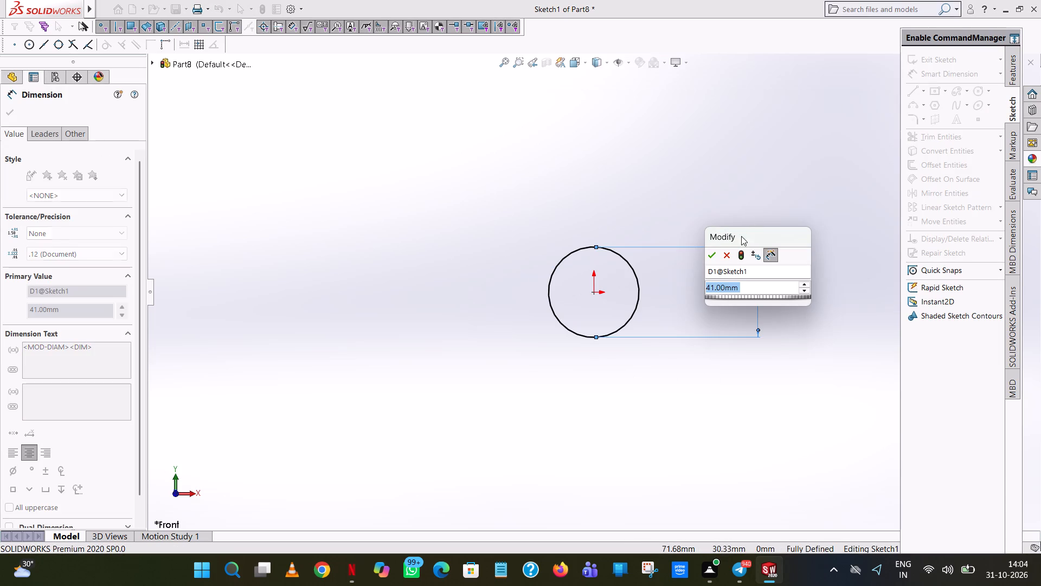
{"action": "left_click", "coordinate": [715, 257]}
{"action": "left_click", "coordinate": [715, 181]}
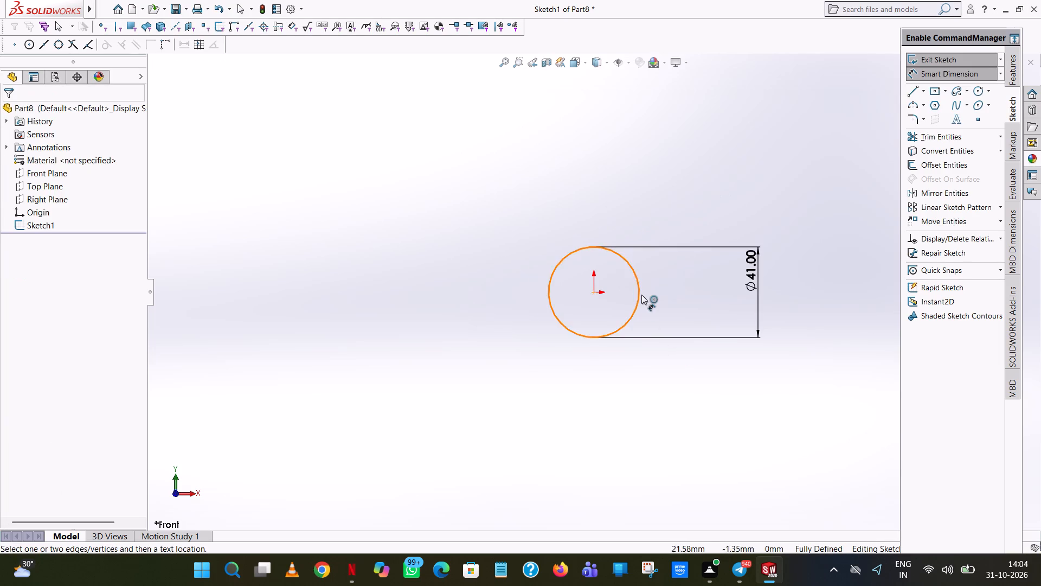
Extrude the 41 mm circle as a 10 mm blind boss from the sketch plane.
{"action": "scroll", "coordinate": [641, 295], "scroll_direction": "down", "scroll_amount": 3}
{"action": "left_click", "coordinate": [1012, 62]}
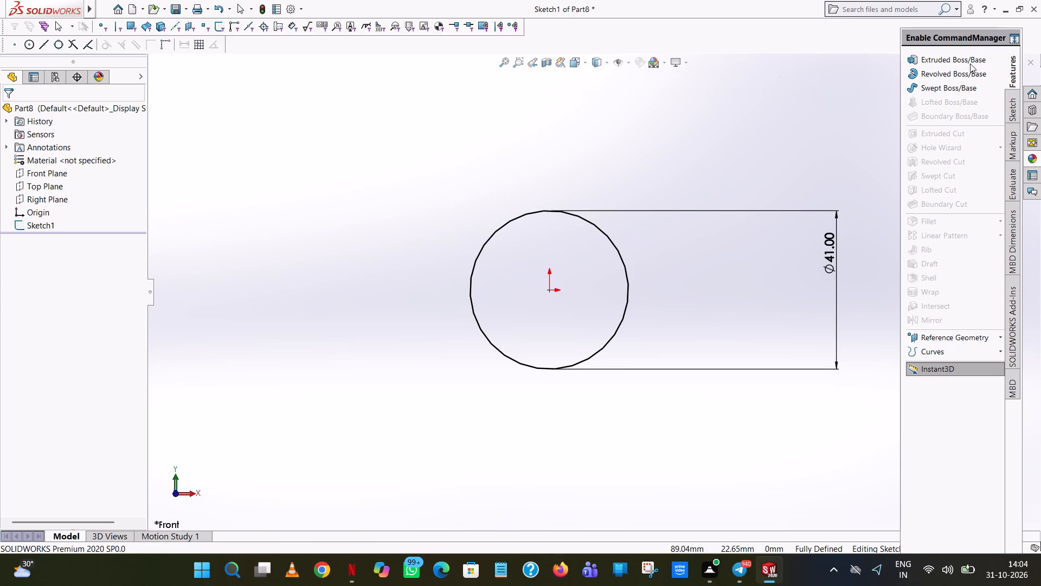
{"action": "left_click", "coordinate": [969, 63]}
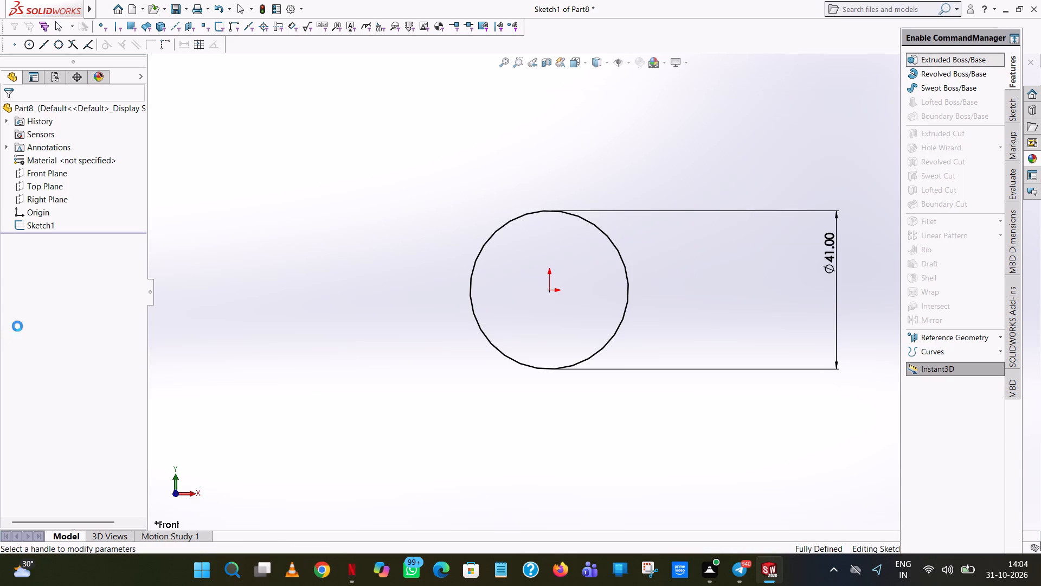
{"action": "left_click", "coordinate": [6, 113]}
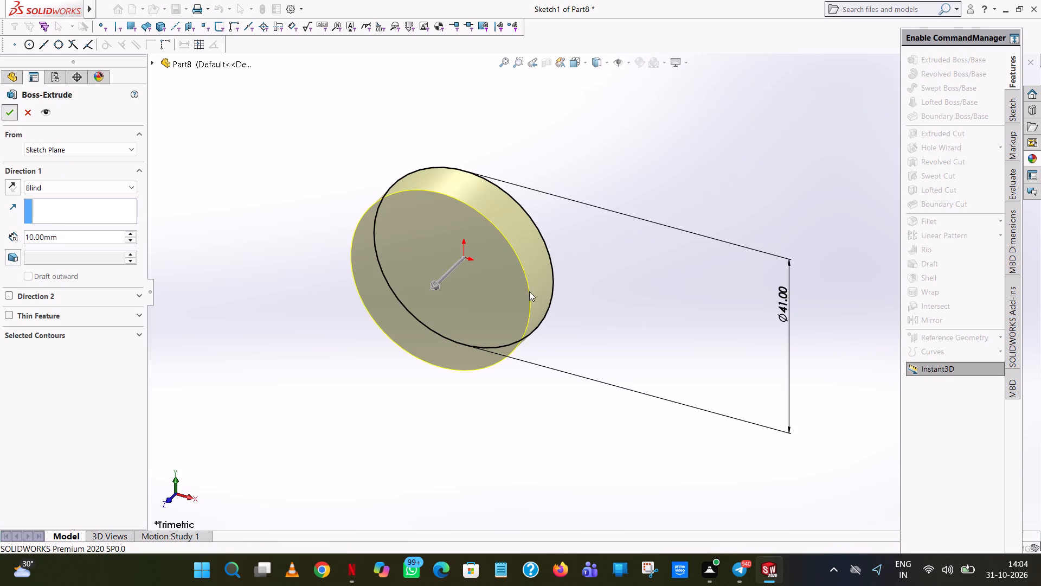
{"action": "left_click", "coordinate": [734, 139]}
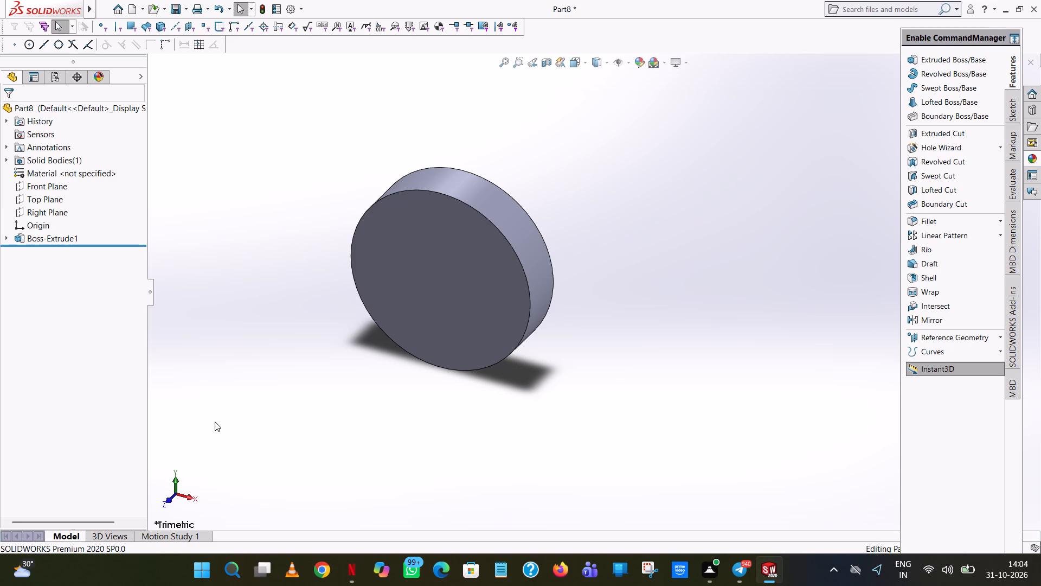
Start an extruded cut sketch on the disc's front face and sketch an origin-centred circle with an 11 mm radius.
{"action": "left_click", "coordinate": [950, 137]}
{"action": "left_click", "coordinate": [439, 291]}
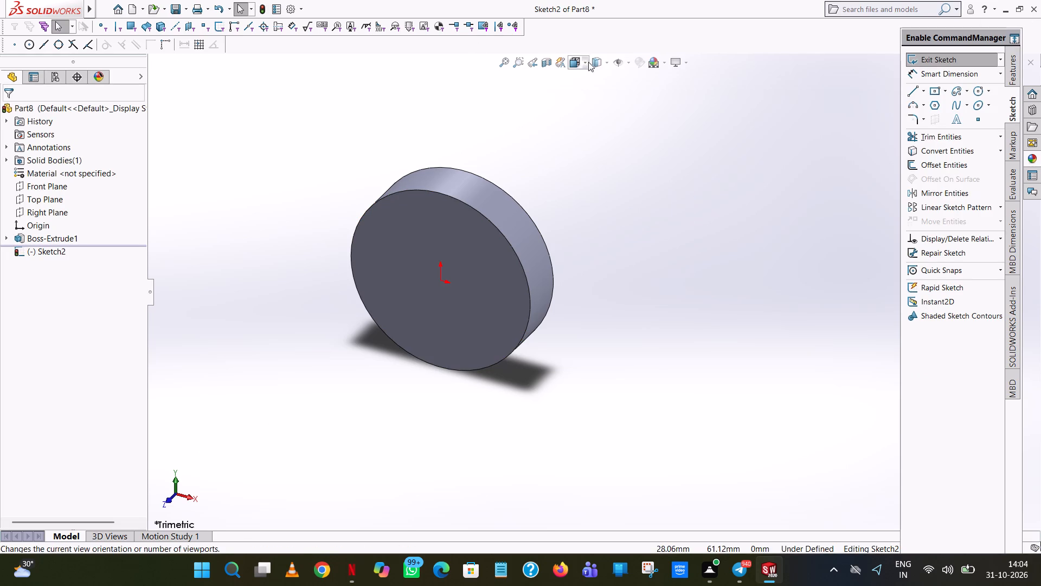
{"action": "left_click", "coordinate": [585, 64]}
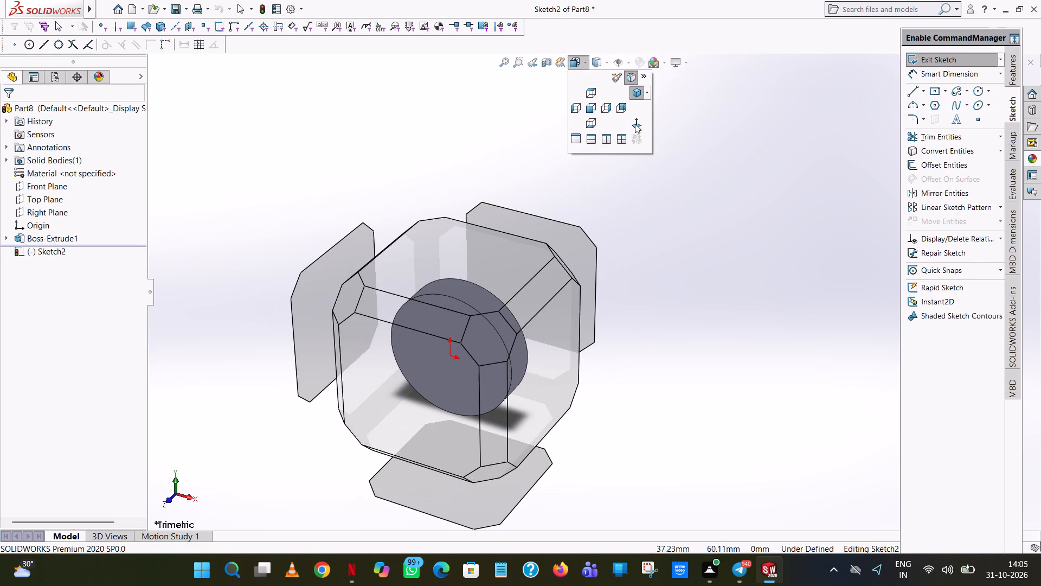
{"action": "left_click", "coordinate": [635, 124]}
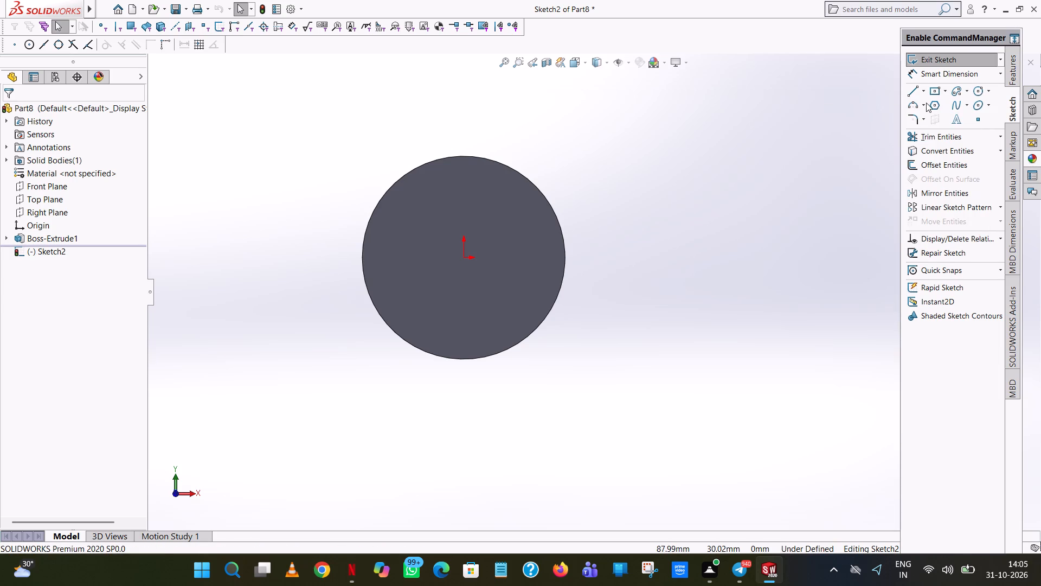
{"action": "left_click", "coordinate": [978, 88]}
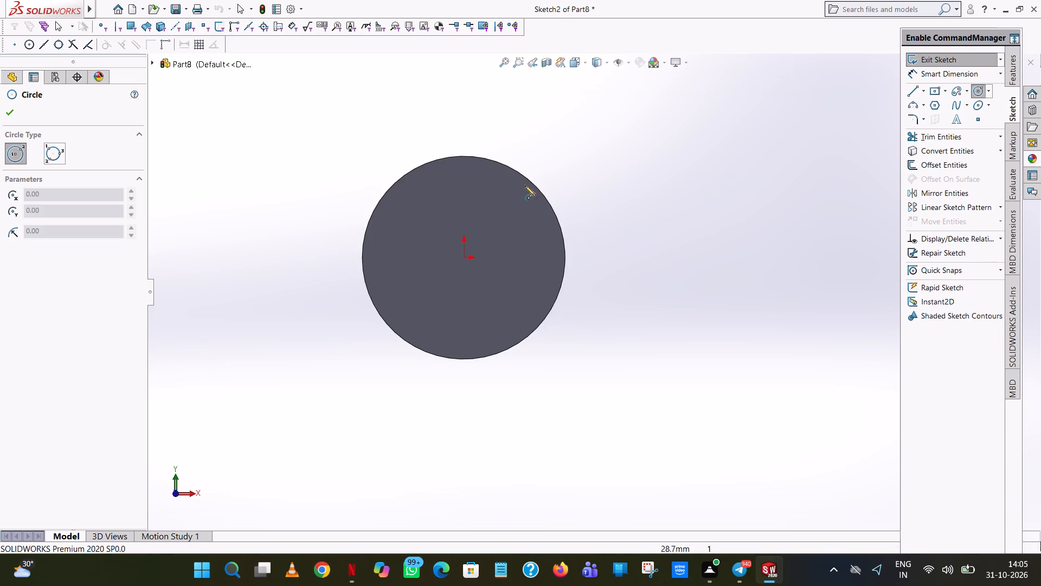
{"action": "left_click", "coordinate": [582, 61]}
{"action": "left_click", "coordinate": [634, 123]}
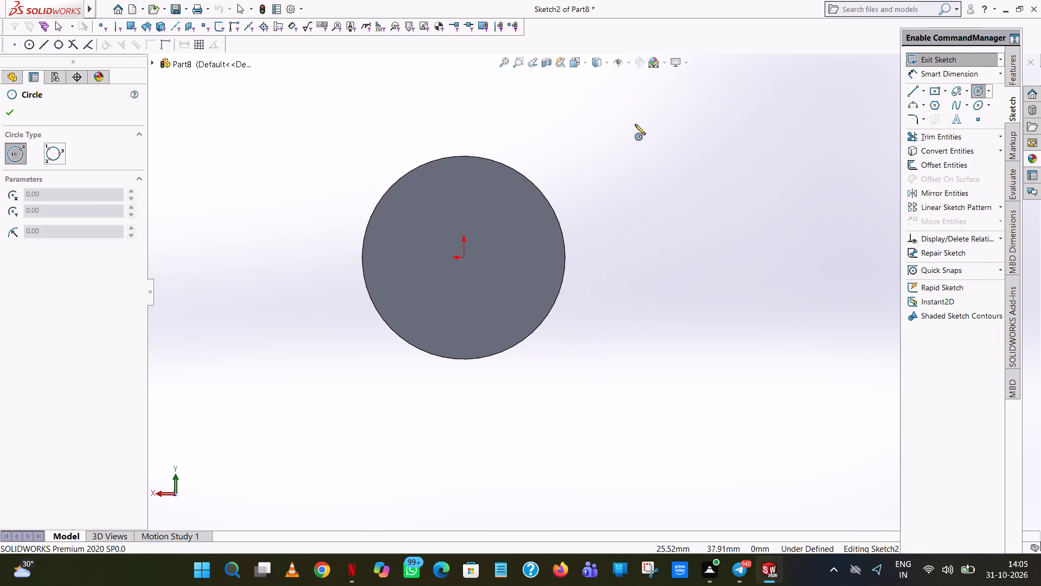
{"action": "scroll", "coordinate": [439, 283], "scroll_direction": "down", "scroll_amount": 4}
{"action": "scroll", "coordinate": [511, 181], "scroll_direction": "down", "scroll_amount": 2}
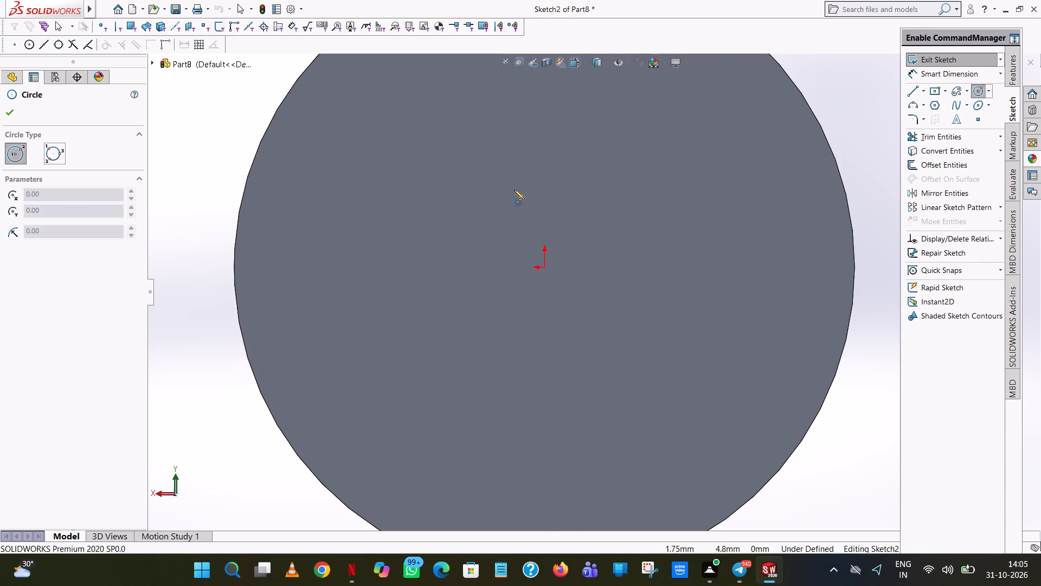
{"action": "left_click", "coordinate": [586, 60]}
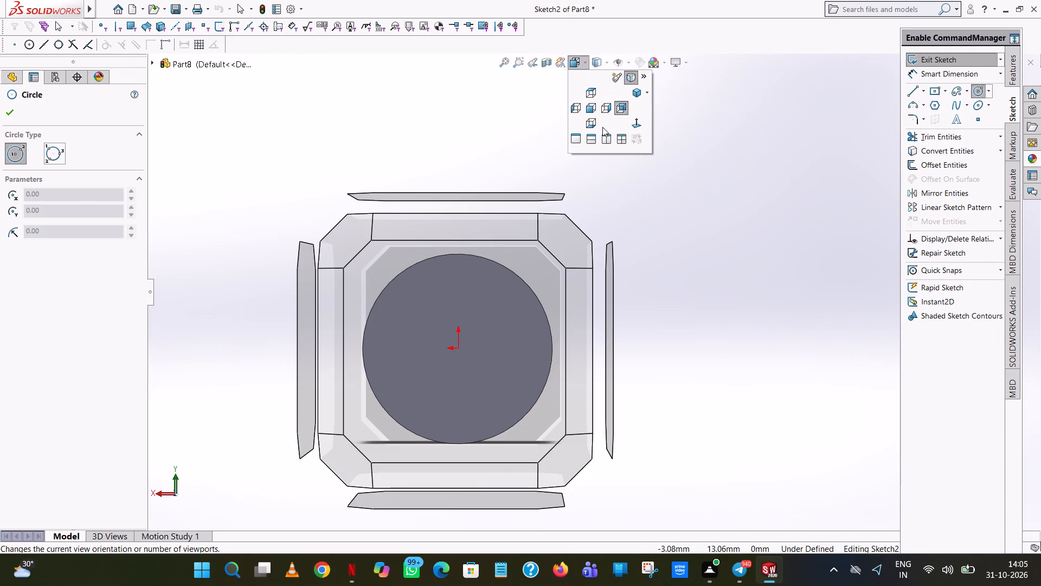
{"action": "left_click", "coordinate": [632, 126]}
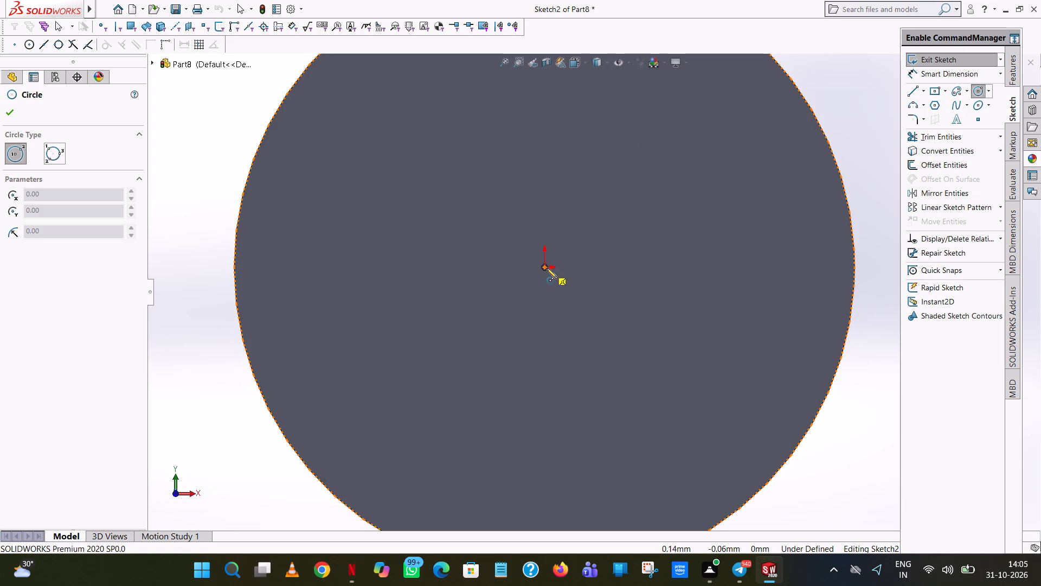
{"action": "left_click", "coordinate": [547, 268]}
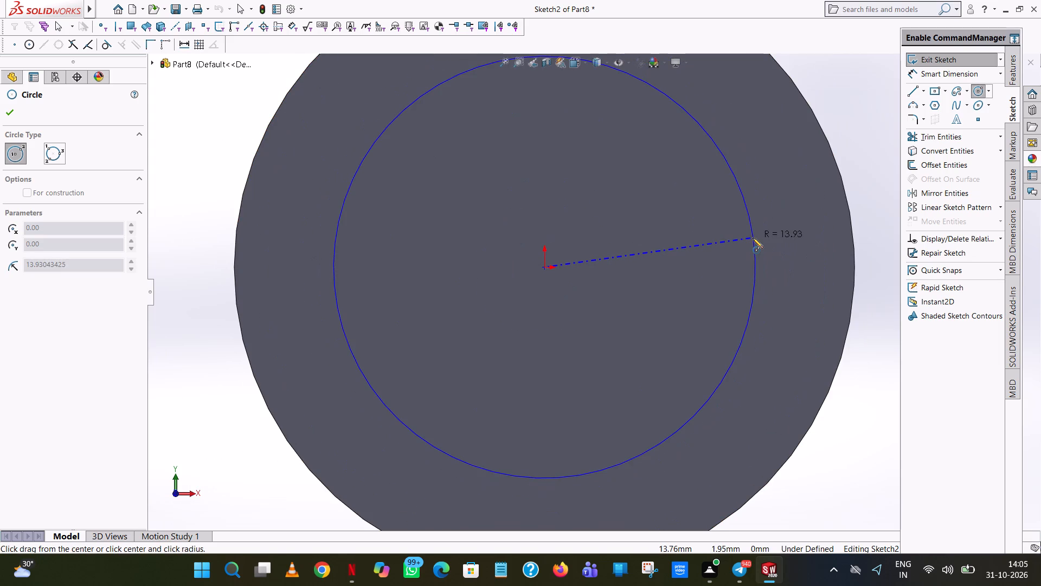
{"action": "left_click", "coordinate": [753, 238]}
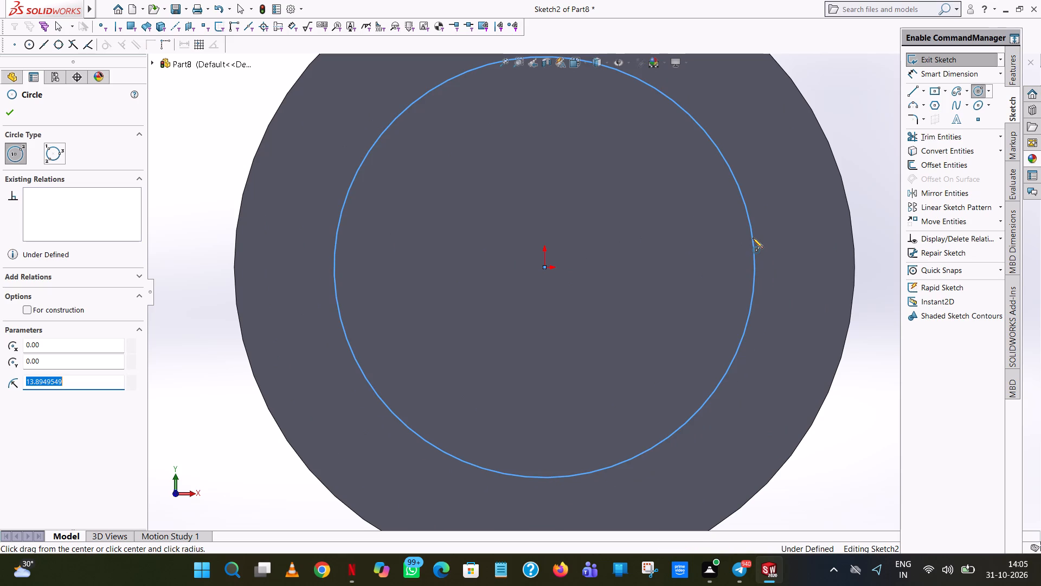
{"action": "type", "text": "11"}
{"action": "key", "text": "Return"}
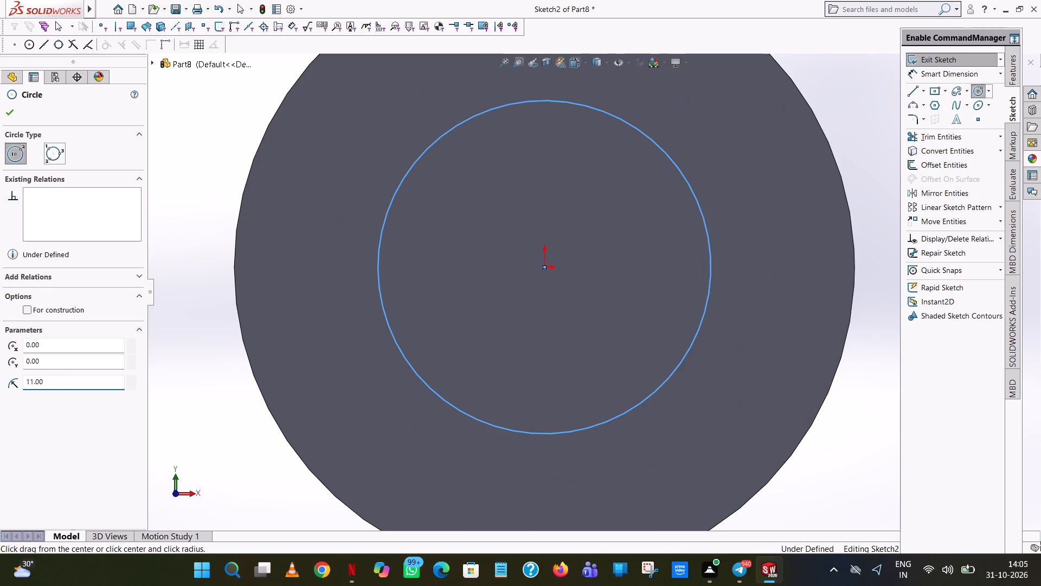
Sketch a second circle centred on the origin with a radius of 5 mm.
{"action": "left_click", "coordinate": [543, 267]}
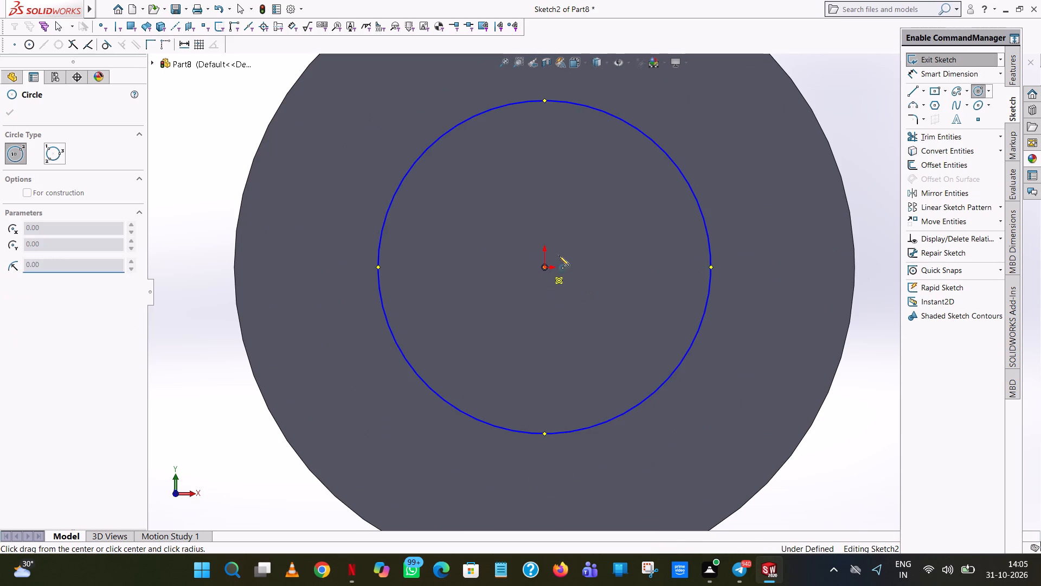
{"action": "left_click", "coordinate": [622, 198]}
{"action": "key", "text": "5"}
{"action": "key", "text": "Return"}
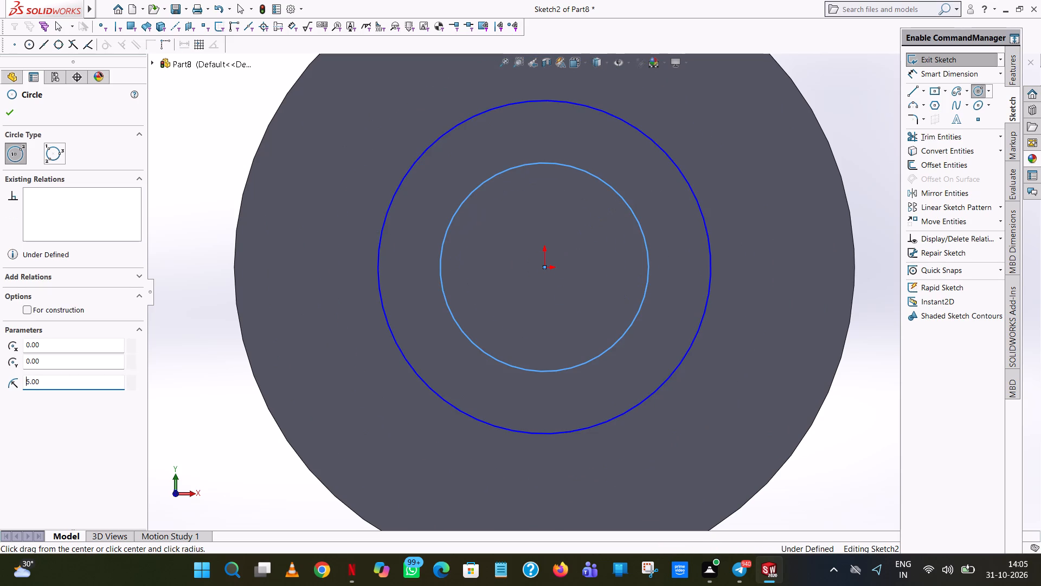
{"action": "right_click", "coordinate": [622, 198]}
{"action": "left_click", "coordinate": [637, 203]}
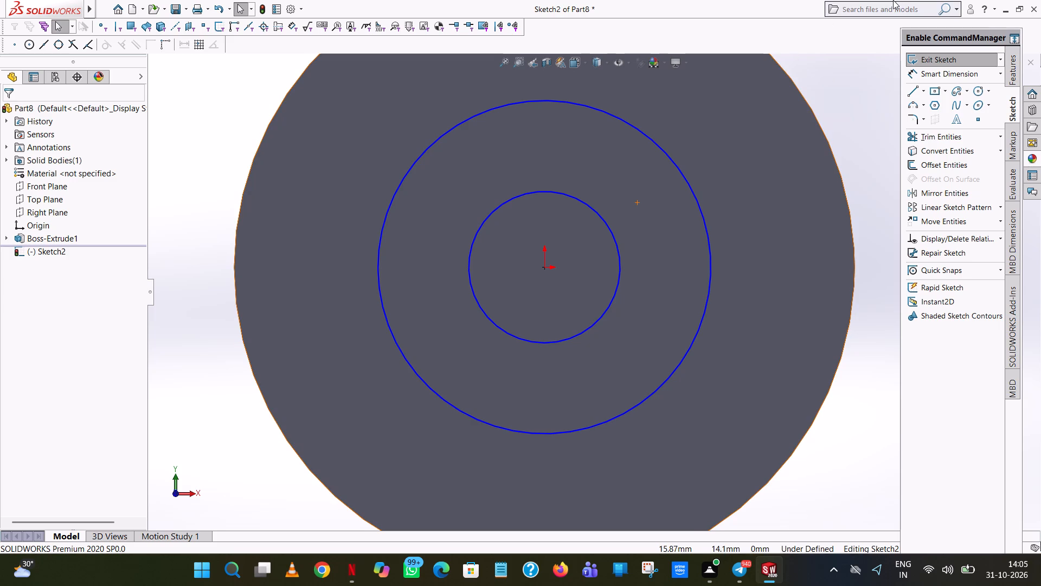
{"action": "left_click", "coordinate": [862, 96]}
Sketch a line about 26.8 mm long from the origin past the disc's upper-right edge and set its angle to 45°.
{"action": "scroll", "coordinate": [633, 244], "scroll_direction": "up", "scroll_amount": 2}
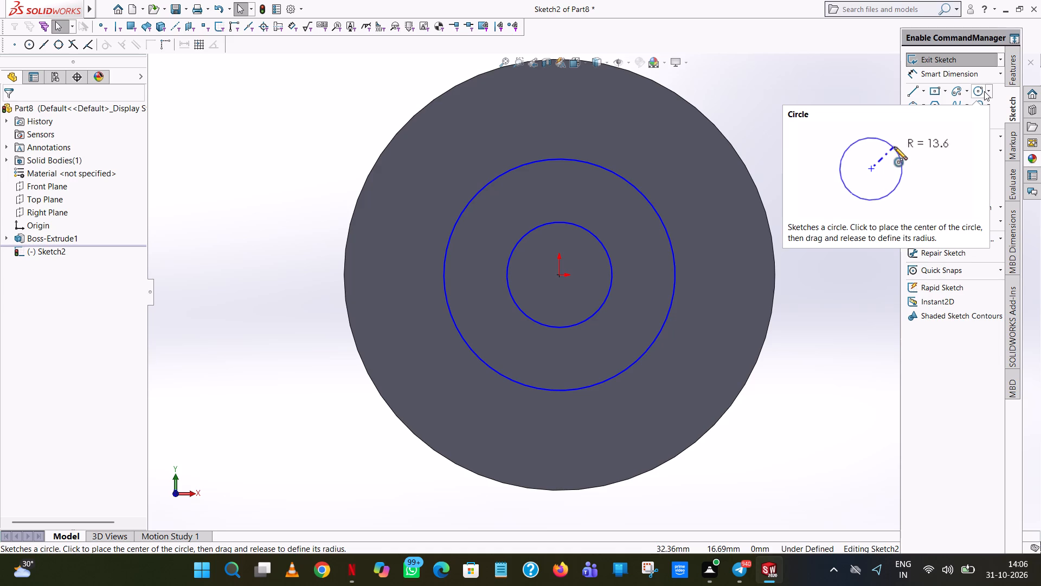
{"action": "left_click", "coordinate": [909, 90]}
{"action": "left_click", "coordinate": [559, 276]}
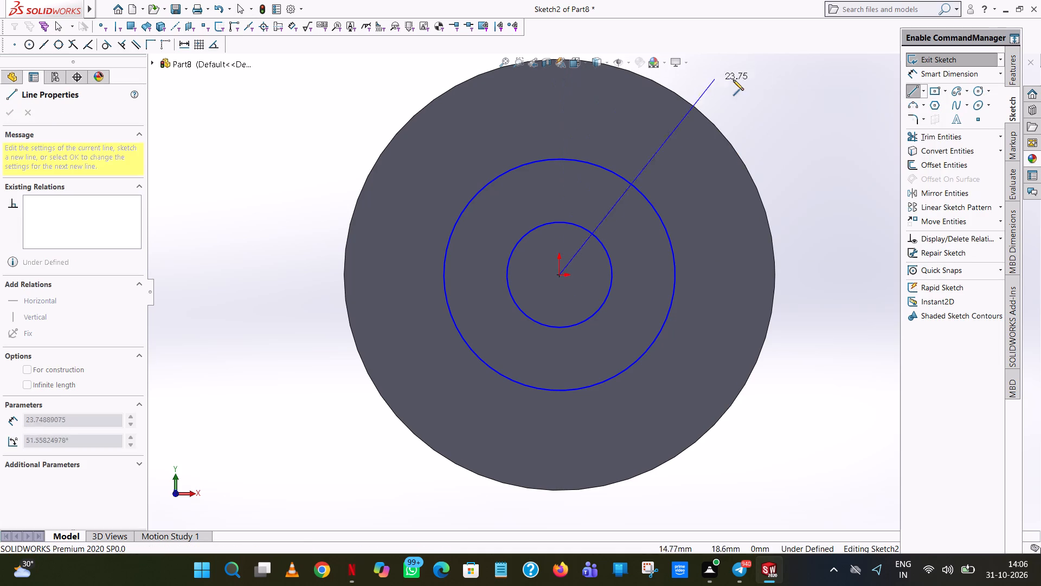
{"action": "left_click", "coordinate": [753, 71]}
{"action": "right_click", "coordinate": [753, 69]}
{"action": "left_click", "coordinate": [786, 80]}
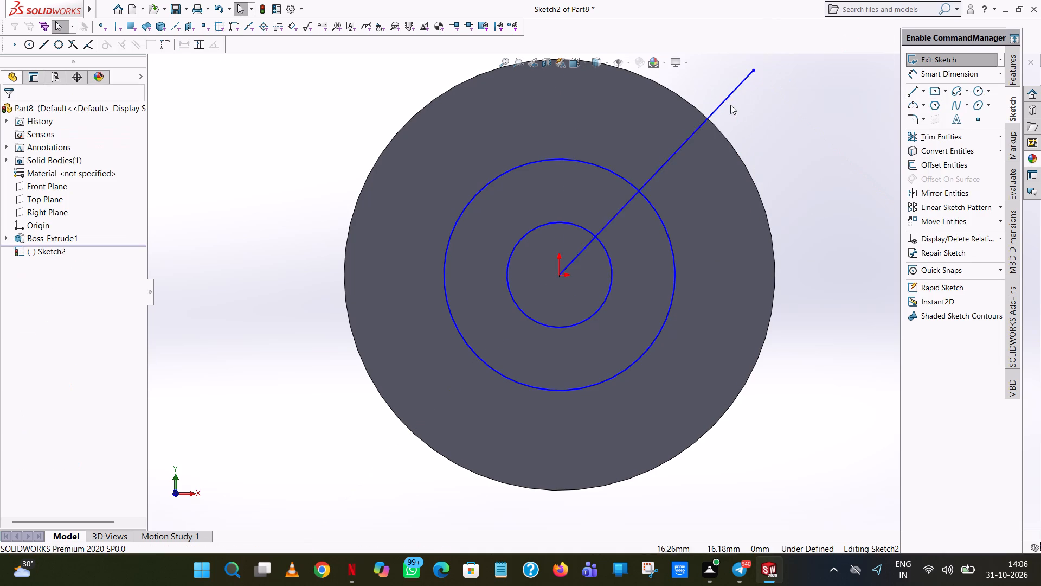
{"action": "left_click", "coordinate": [724, 98]}
{"action": "double_click", "coordinate": [85, 393]}
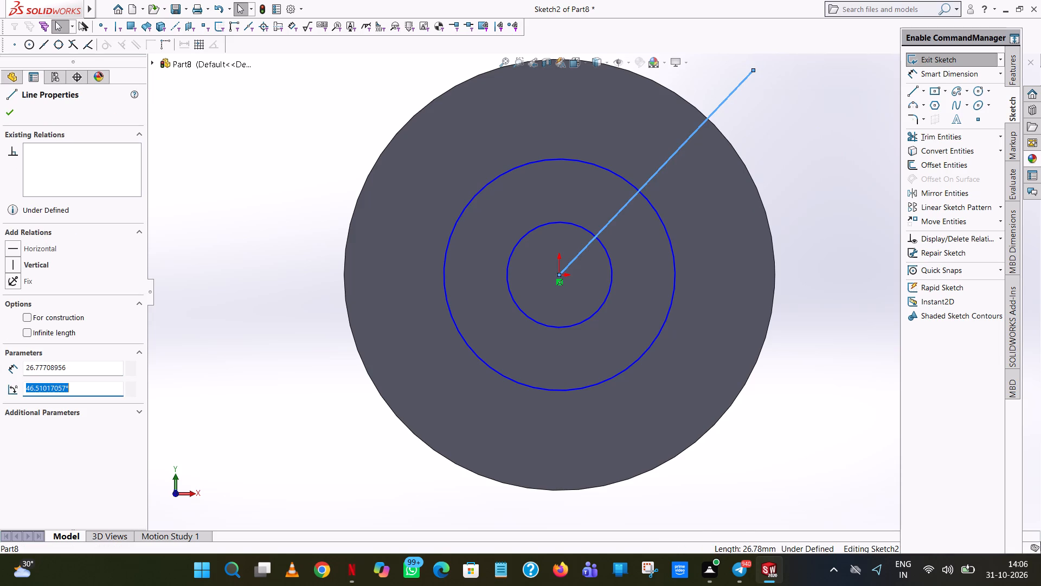
{"action": "type", "text": "45"}
{"action": "key", "text": "Return"}
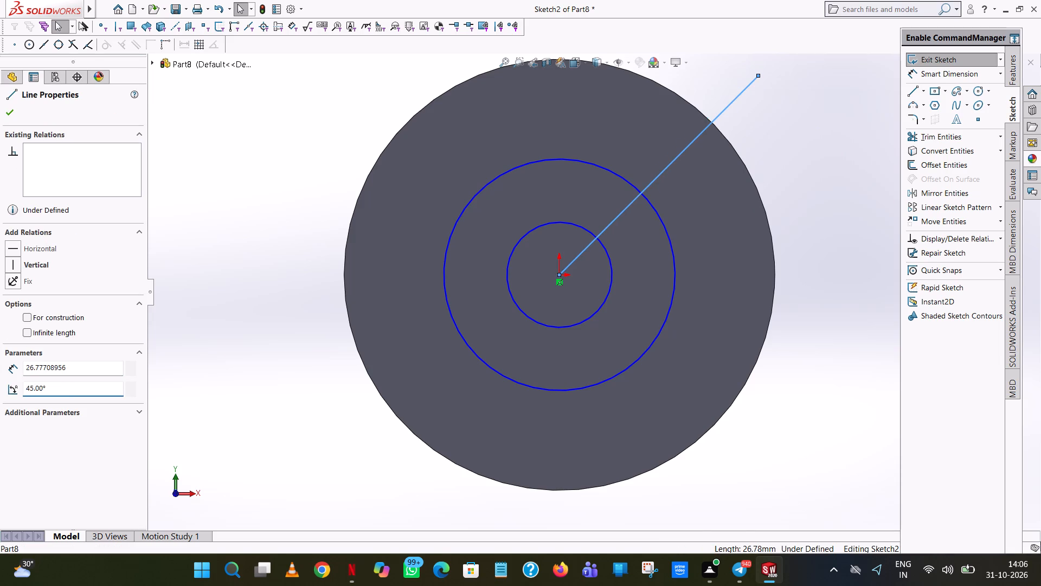
{"action": "left_click", "coordinate": [802, 137]}
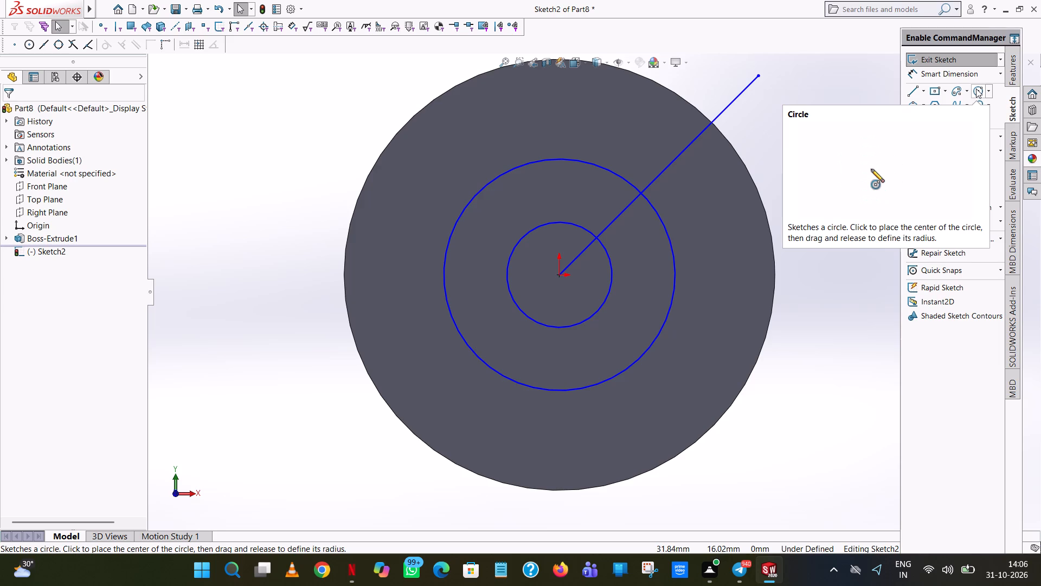
Sketch a third circle centred on the origin, between the other two, with a radius of 8 mm.
{"action": "left_click", "coordinate": [976, 88]}
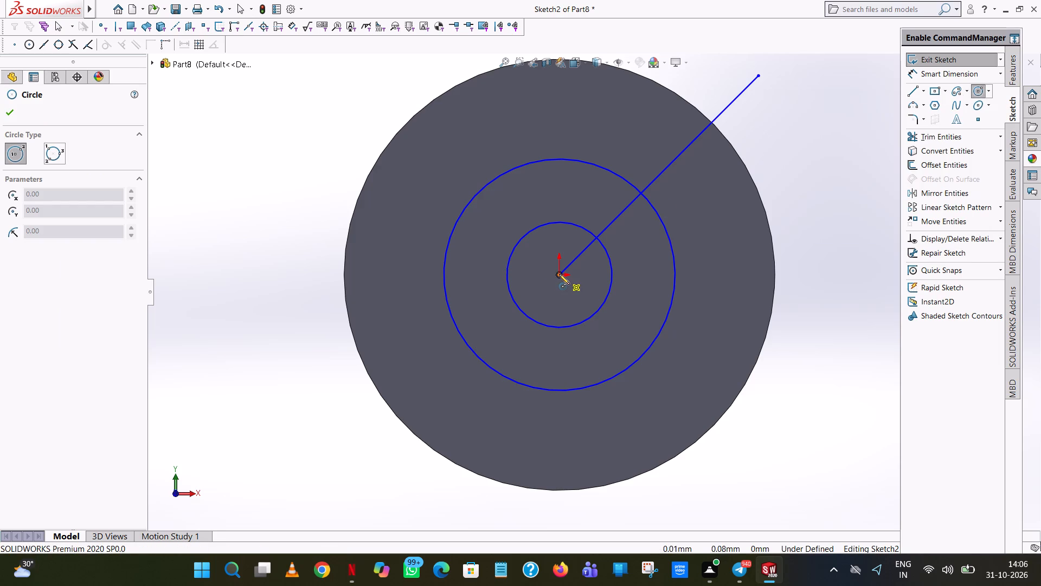
{"action": "left_click", "coordinate": [558, 275]}
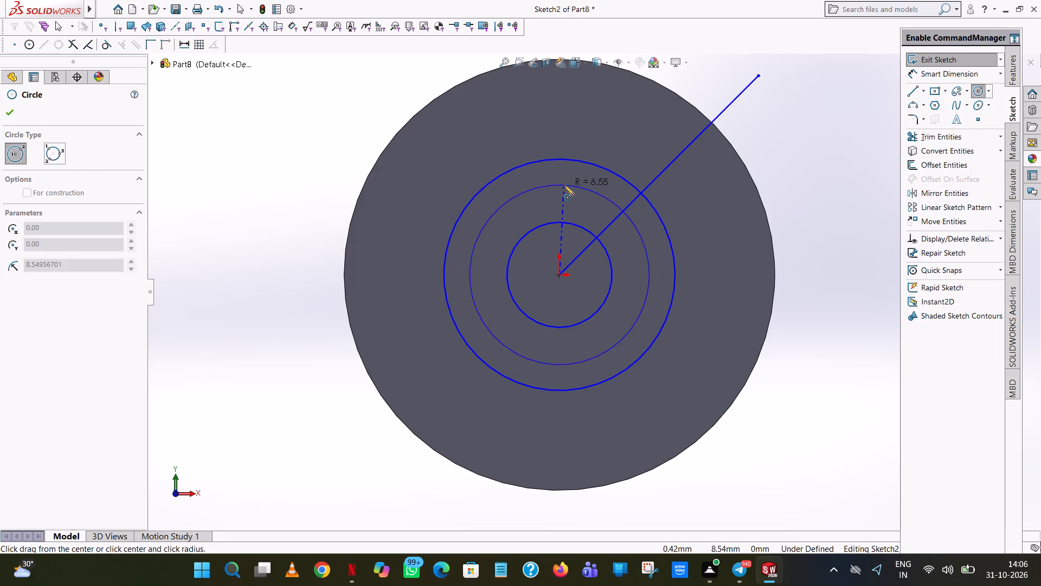
{"action": "left_click", "coordinate": [564, 185]}
{"action": "key", "text": "8"}
{"action": "key", "text": "Return"}
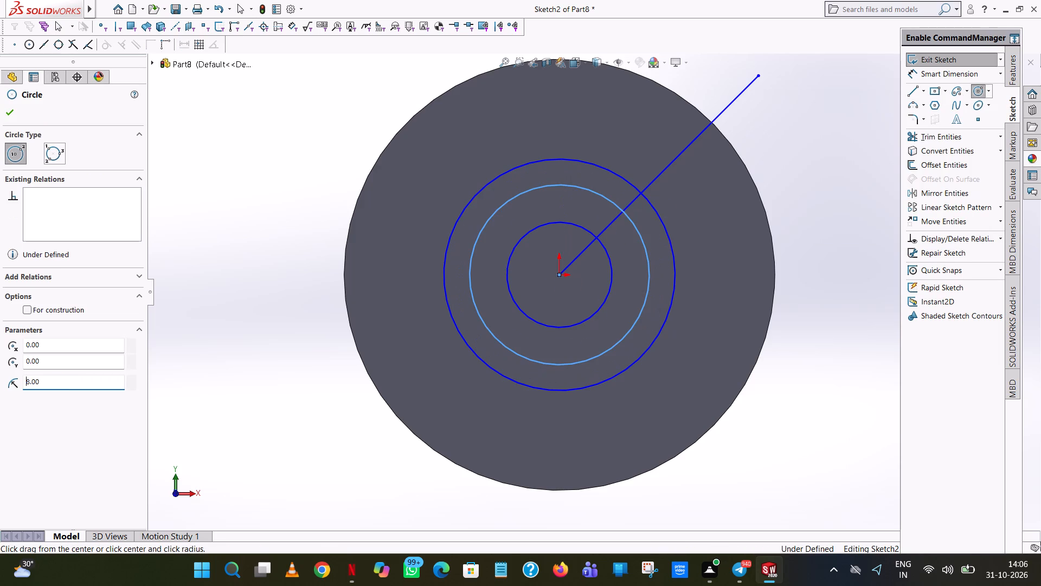
{"action": "right_click", "coordinate": [847, 124]}
{"action": "left_click", "coordinate": [862, 135]}
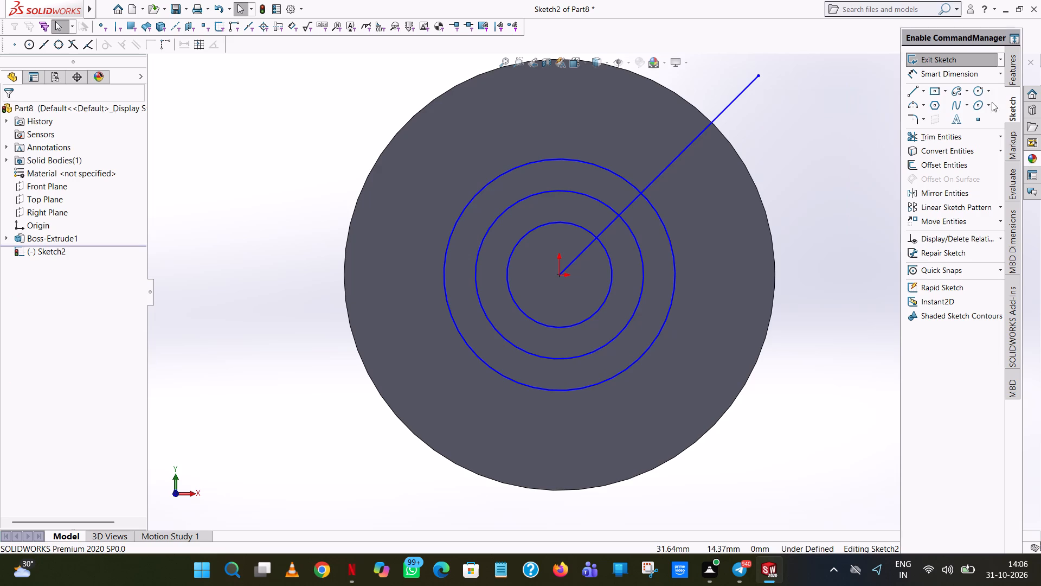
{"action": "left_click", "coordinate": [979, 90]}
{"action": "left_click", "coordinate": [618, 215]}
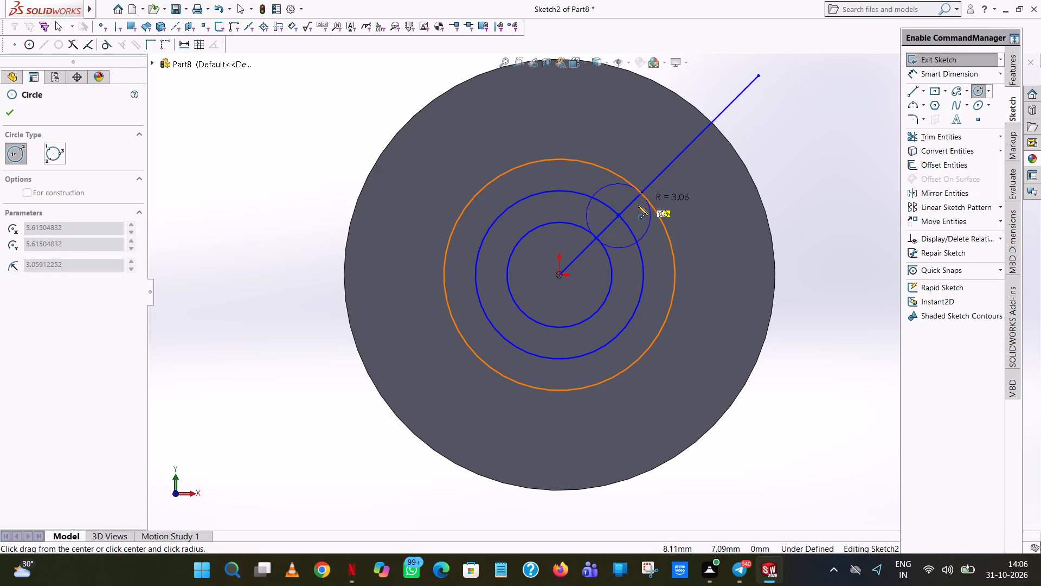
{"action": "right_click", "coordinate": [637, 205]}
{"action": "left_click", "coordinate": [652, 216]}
Sketch a 3 mm radius circle centred where the 45° line crosses the 8 mm radius circle, tangent to the 11 mm radius circle.
{"action": "scroll", "coordinate": [630, 221], "scroll_direction": "down", "scroll_amount": 8}
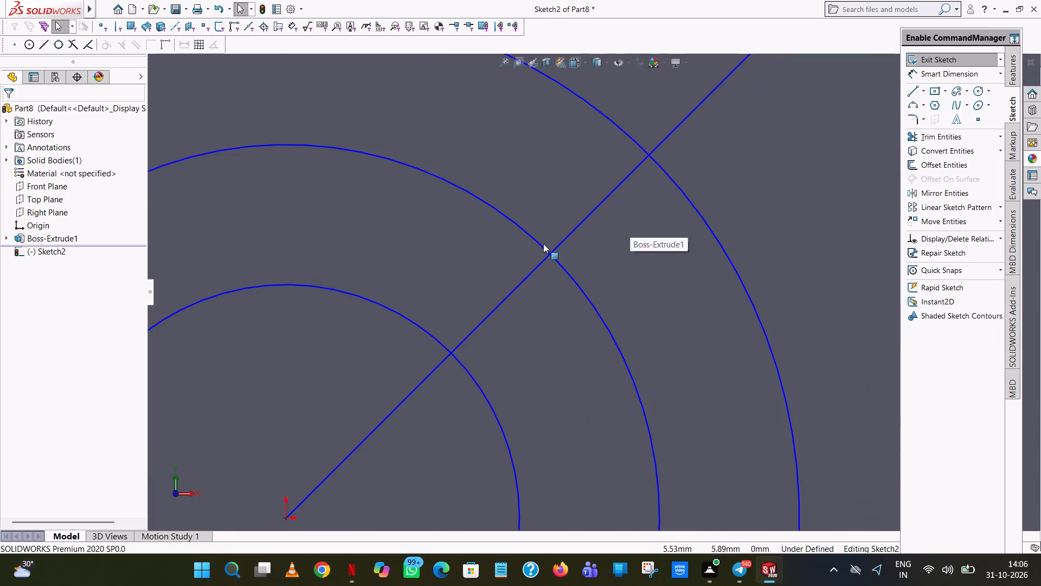
{"action": "scroll", "coordinate": [543, 247], "scroll_direction": "down", "scroll_amount": 8}
{"action": "left_click", "coordinate": [982, 84]}
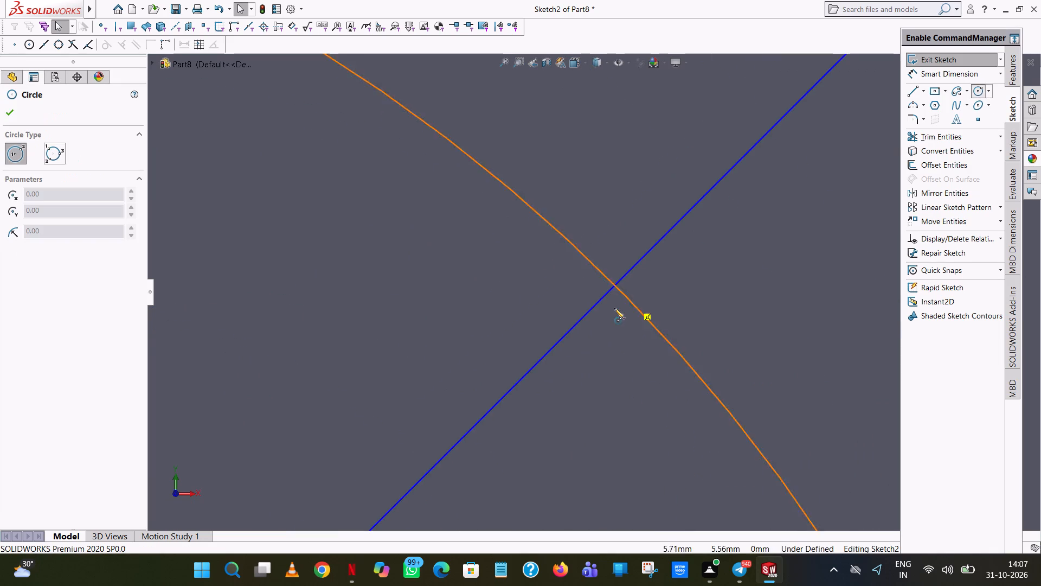
{"action": "left_click", "coordinate": [615, 285]}
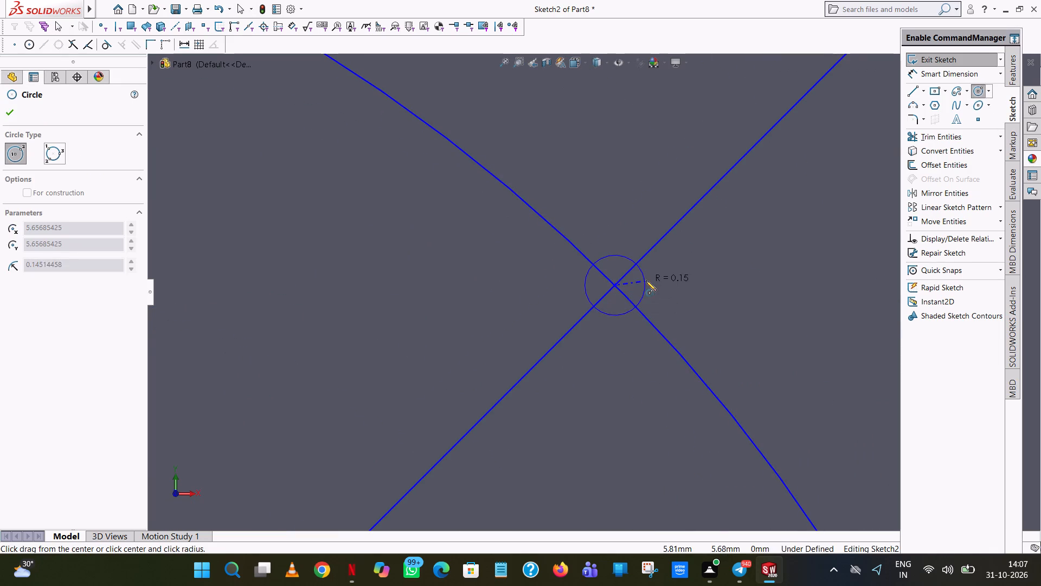
{"action": "scroll", "coordinate": [648, 280], "scroll_direction": "up", "scroll_amount": 13}
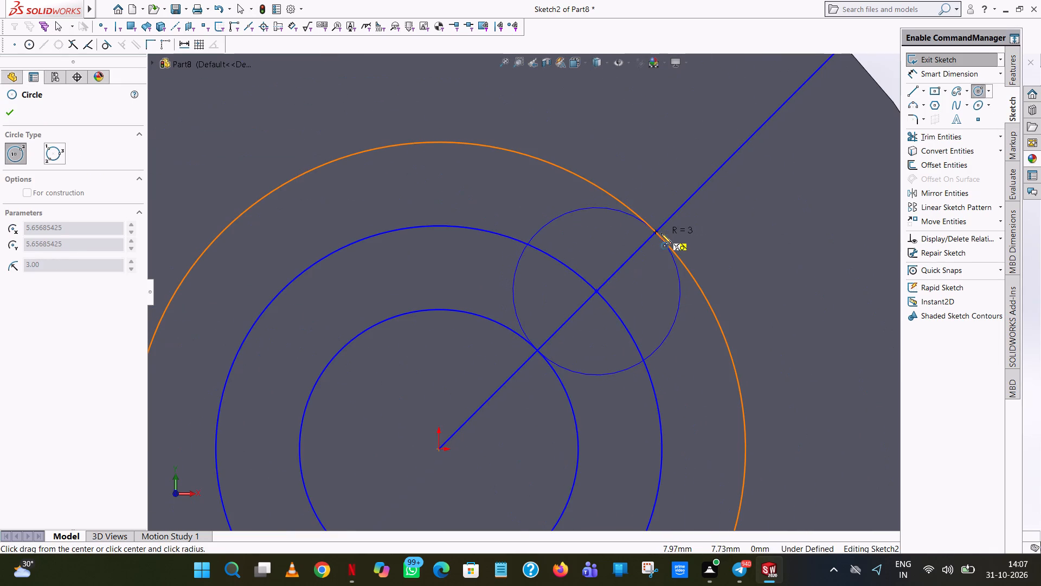
{"action": "left_click", "coordinate": [658, 234]}
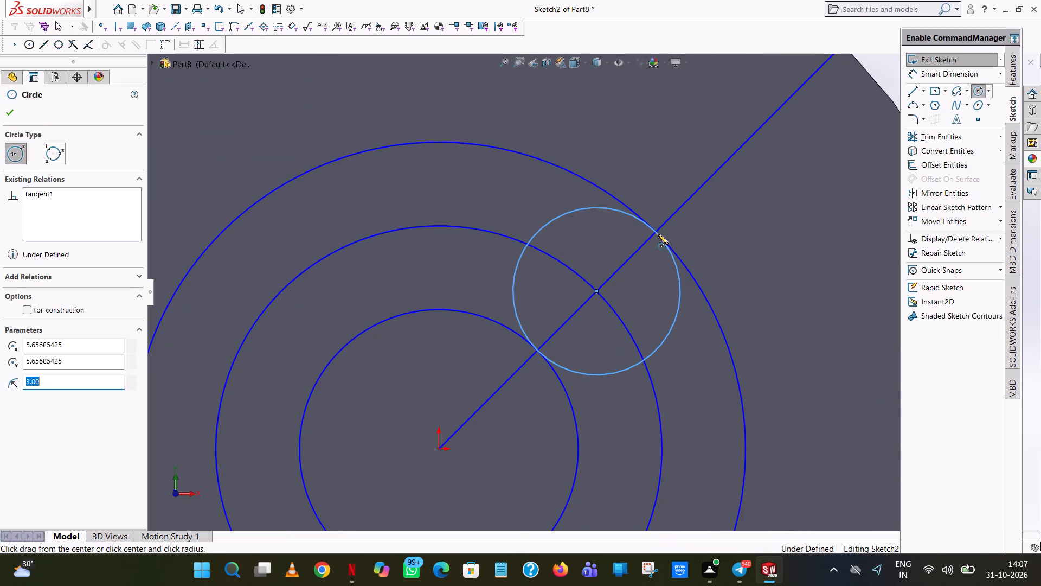
{"action": "right_click", "coordinate": [658, 234]}
{"action": "left_click", "coordinate": [688, 243]}
Sketch a vertical line about 3.5 mm long straight down from the origin.
{"action": "scroll", "coordinate": [687, 245], "scroll_direction": "up", "scroll_amount": 8}
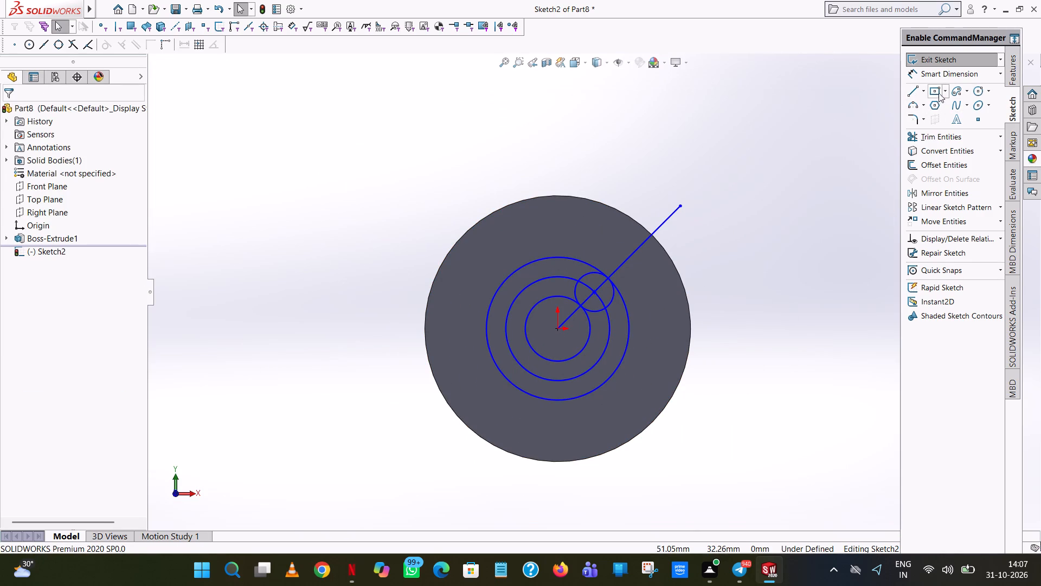
{"action": "left_click", "coordinate": [909, 91]}
{"action": "left_click", "coordinate": [560, 329]}
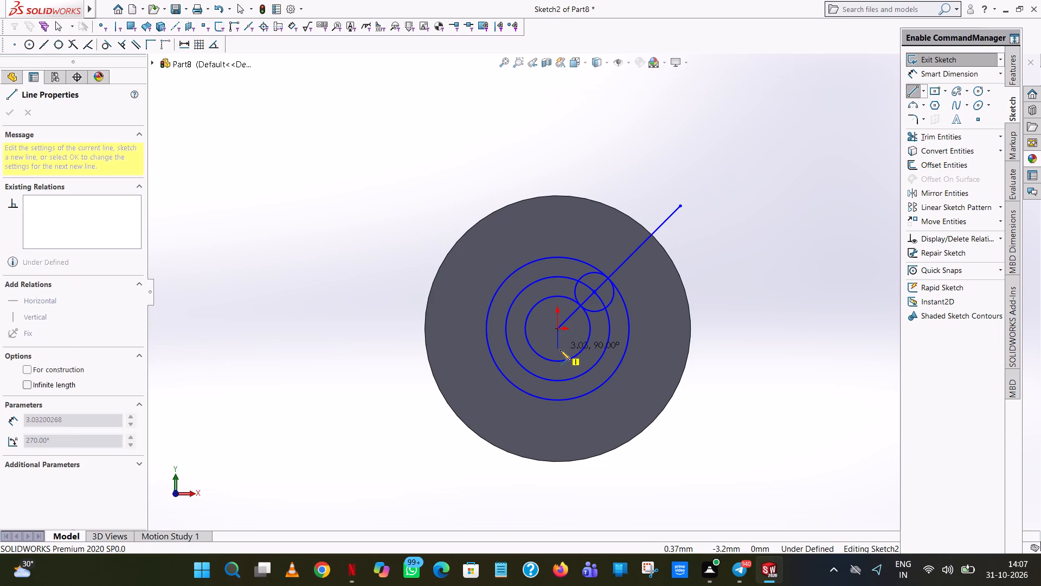
{"action": "left_click", "coordinate": [560, 351]}
{"action": "right_click", "coordinate": [560, 351]}
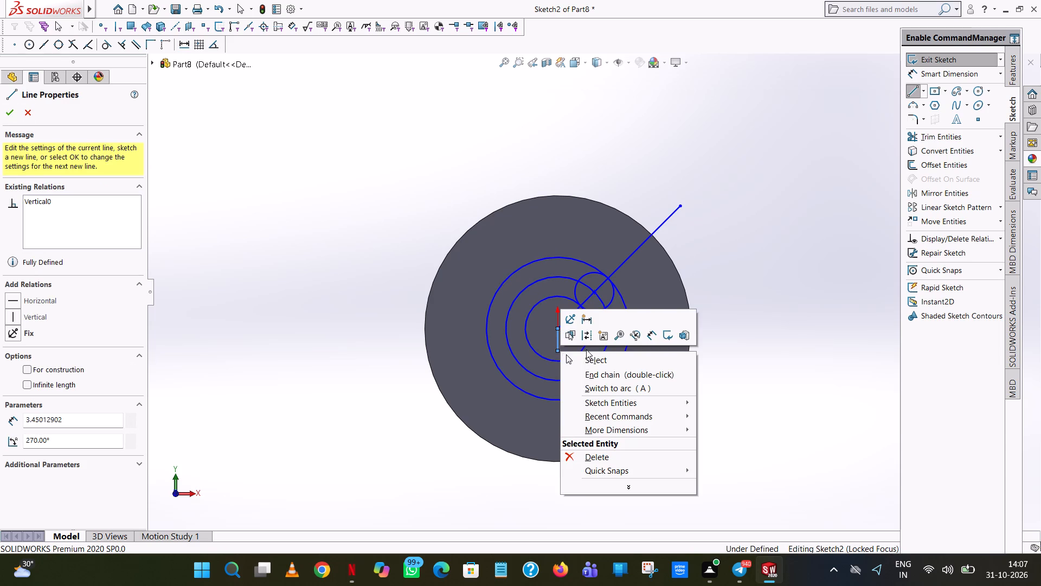
{"action": "left_click", "coordinate": [596, 364]}
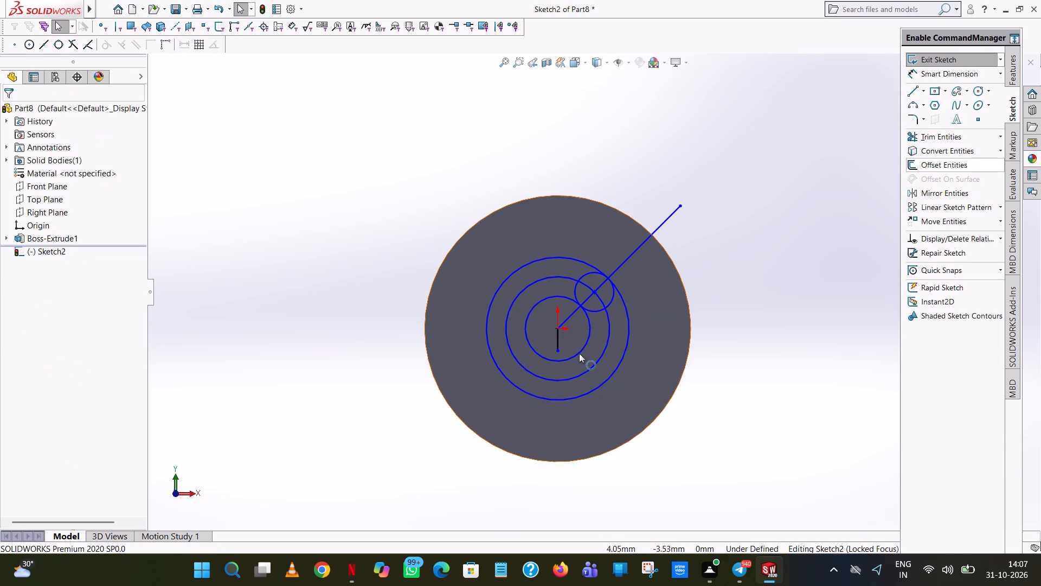
{"action": "left_click", "coordinate": [560, 339]}
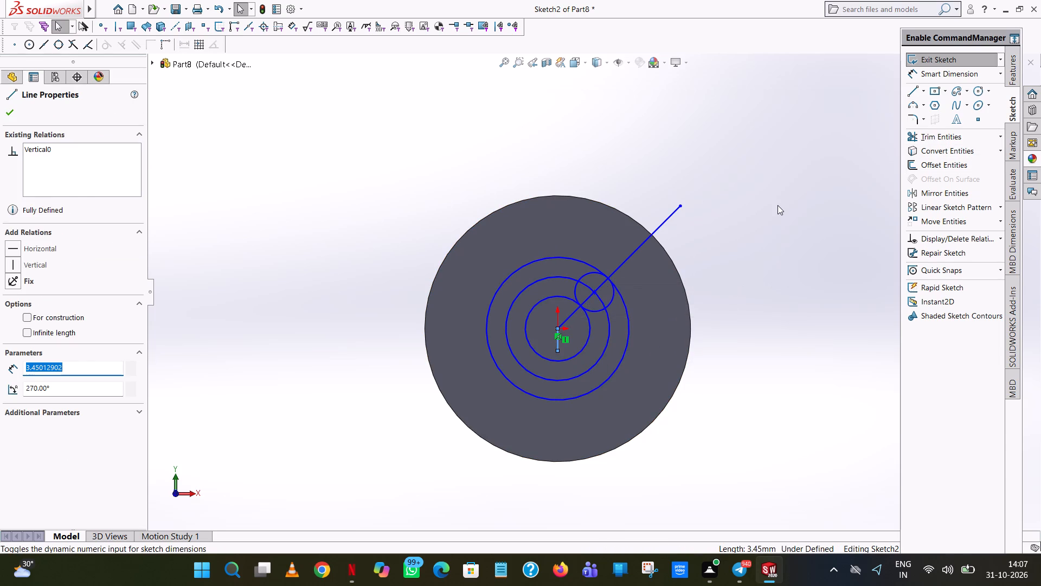
{"action": "left_click", "coordinate": [777, 205]}
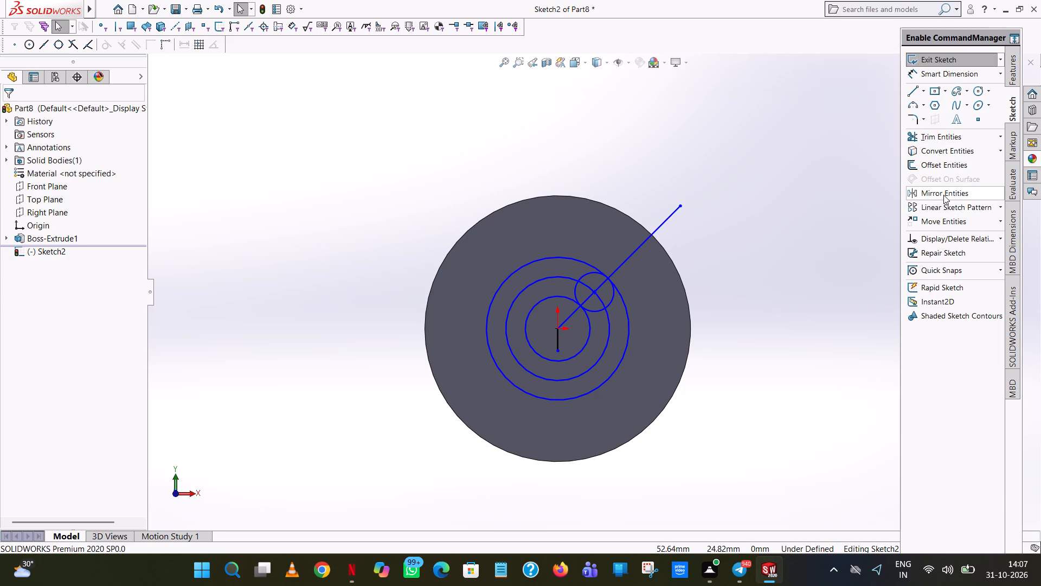
Mirror the 3 mm radius circle about the short vertical line, keeping the original.
{"action": "left_click", "coordinate": [943, 195]}
{"action": "scroll", "coordinate": [599, 300], "scroll_direction": "down", "scroll_amount": 5}
{"action": "left_click", "coordinate": [629, 298]}
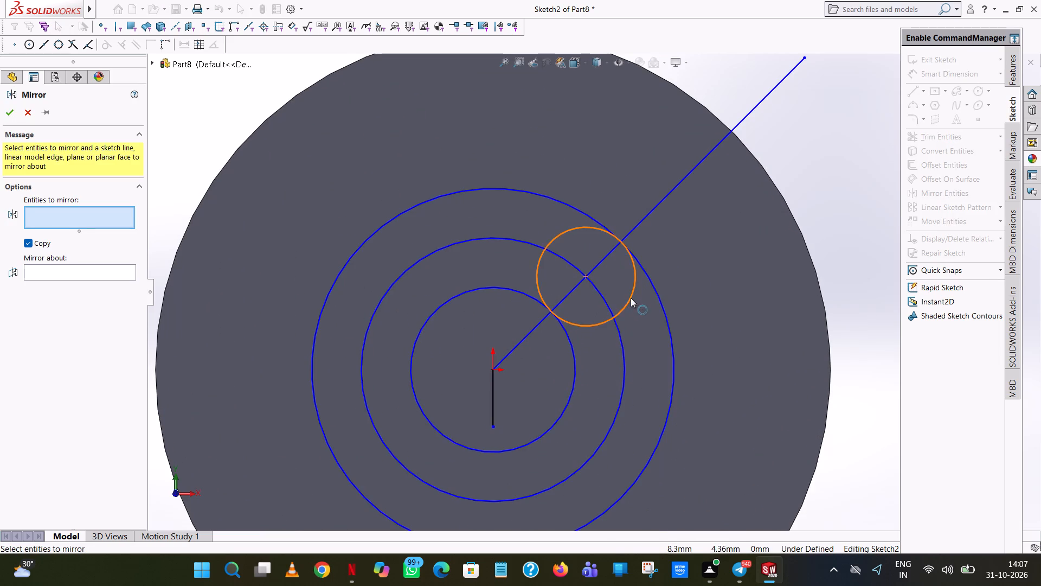
{"action": "left_click", "coordinate": [83, 275]}
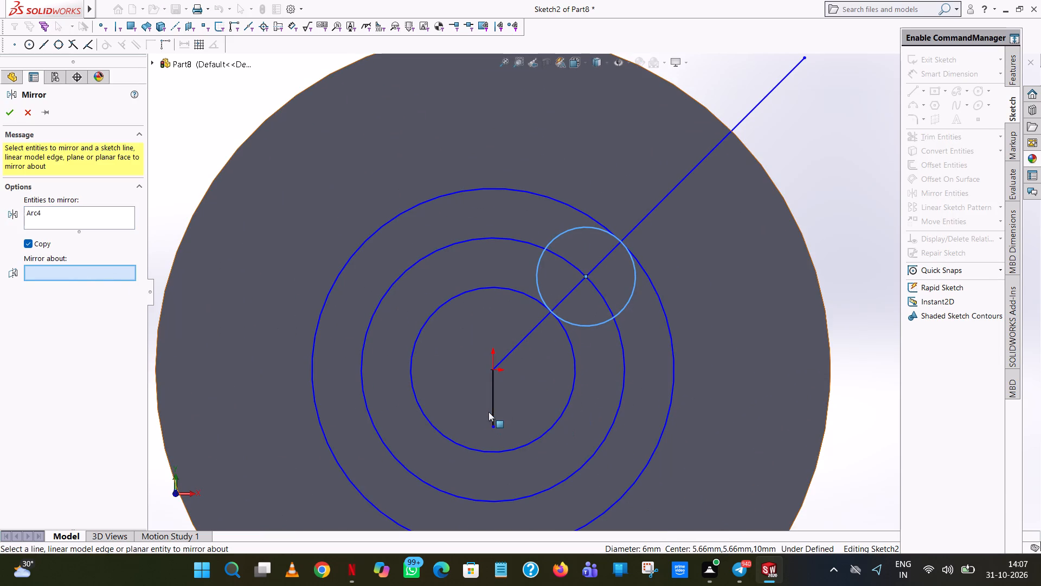
{"action": "left_click", "coordinate": [496, 402]}
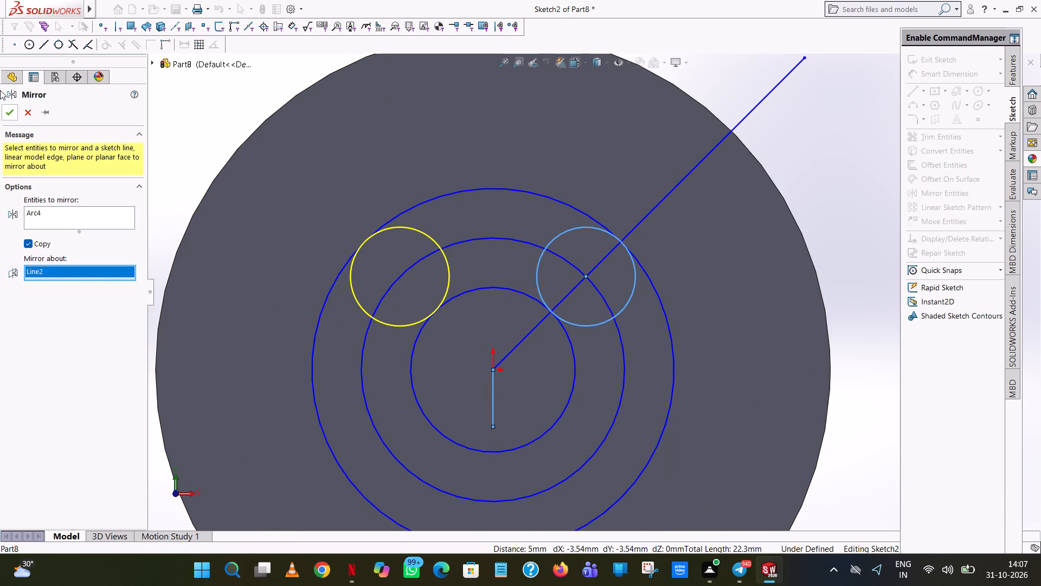
{"action": "left_click", "coordinate": [3, 113]}
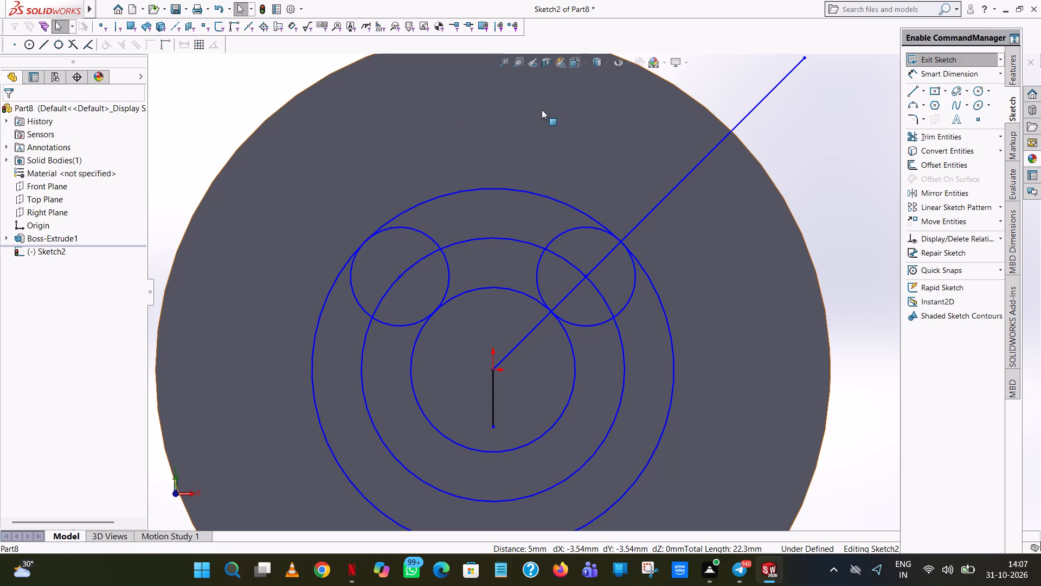
Trim the inward-facing arcs of both 3 mm radius circles and the part of the 45° line outside the 5 mm radius circle.
{"action": "left_click", "coordinate": [935, 137]}
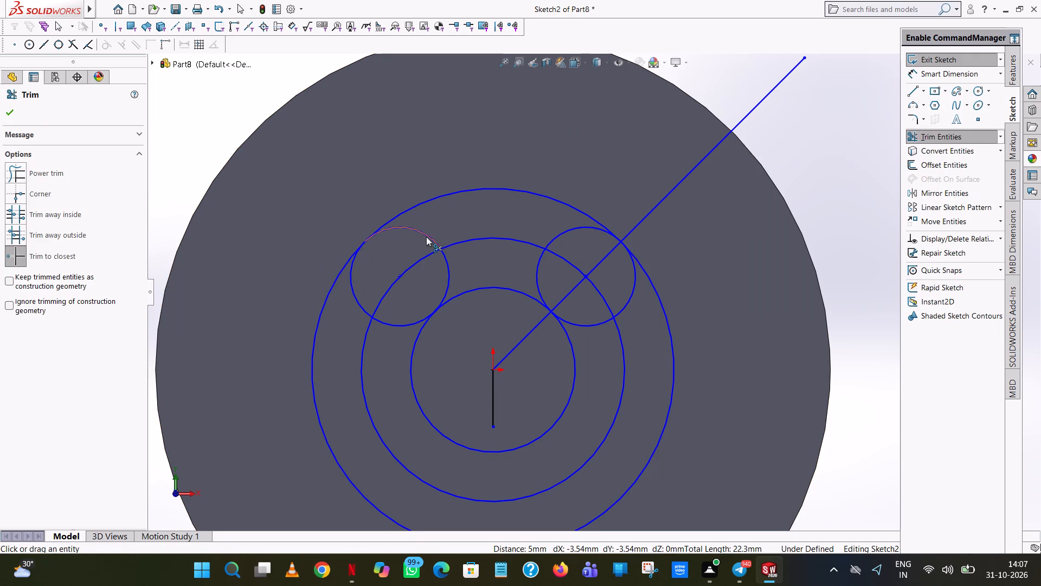
{"action": "left_click", "coordinate": [427, 236]}
{"action": "left_click", "coordinate": [451, 273]}
{"action": "left_click", "coordinate": [536, 280]}
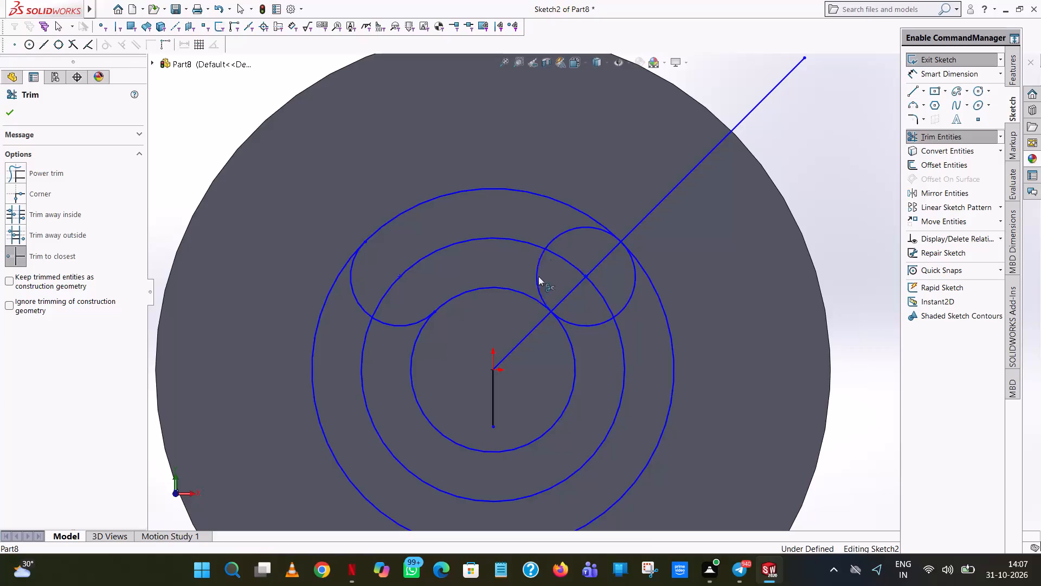
{"action": "left_click", "coordinate": [559, 233]}
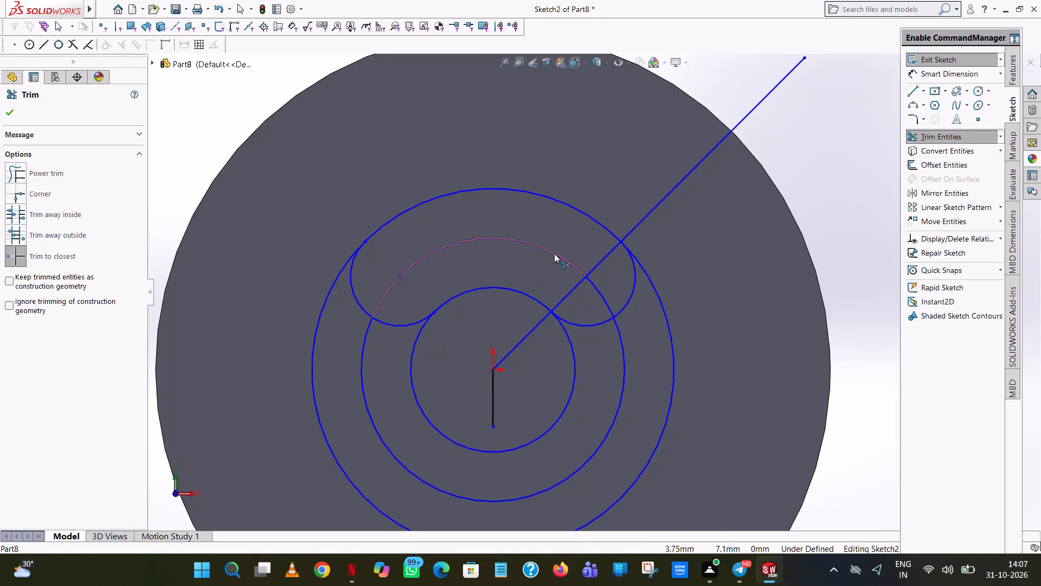
{"action": "left_click", "coordinate": [602, 260]}
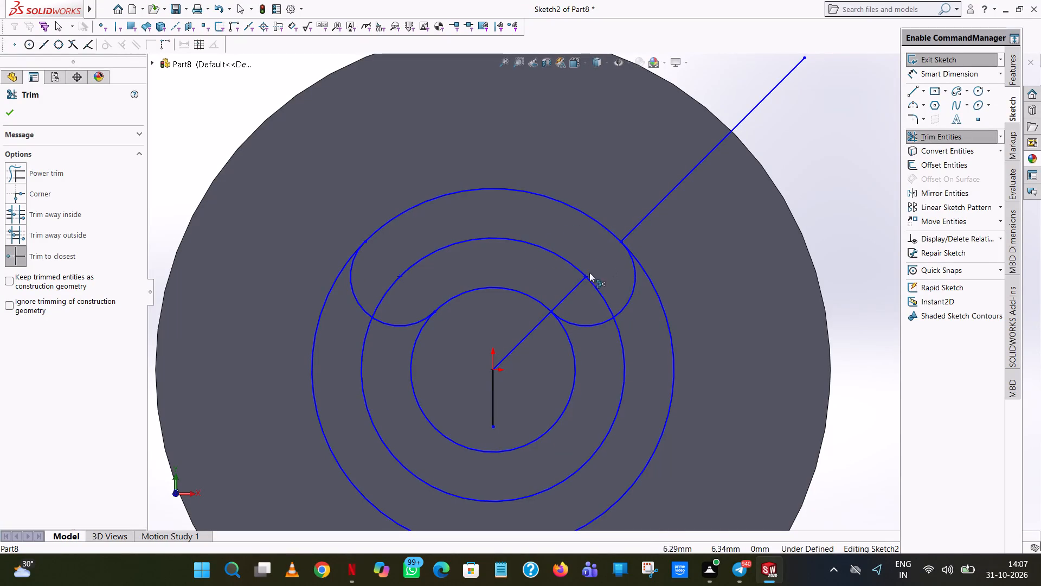
{"action": "left_click", "coordinate": [574, 287]}
{"action": "double_click", "coordinate": [645, 212]}
{"action": "left_click", "coordinate": [649, 211]}
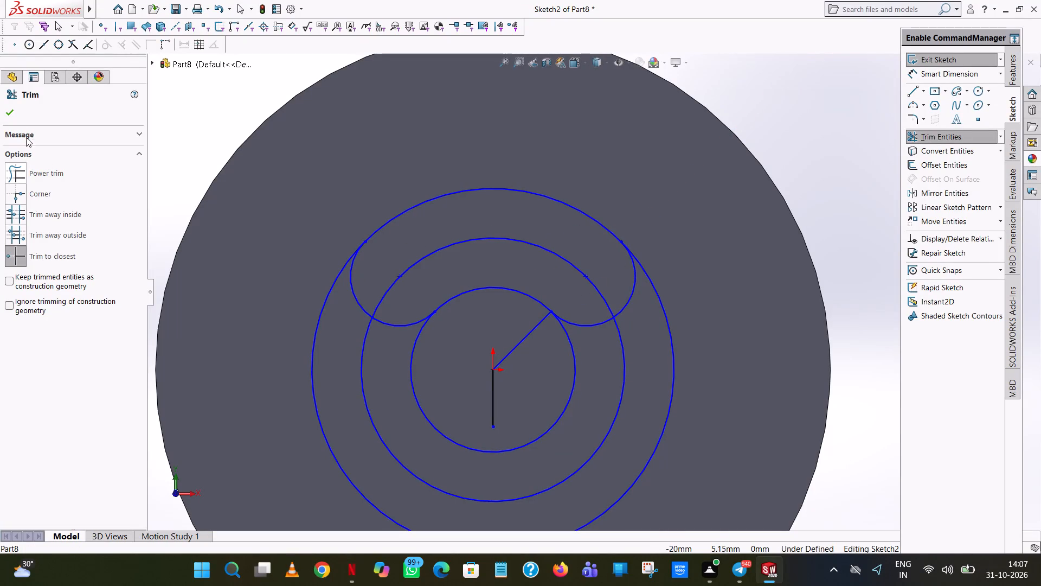
{"action": "left_click", "coordinate": [8, 111]}
Convert the 8 mm radius circle to construction geometry.
{"action": "left_click", "coordinate": [471, 243]}
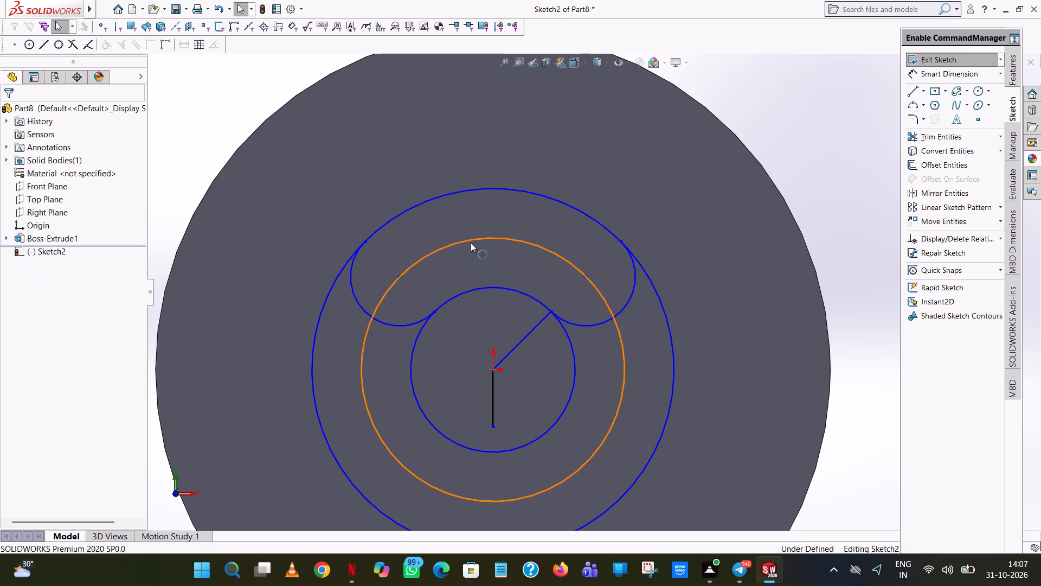
{"action": "right_click", "coordinate": [471, 243]}
{"action": "left_click", "coordinate": [494, 231]}
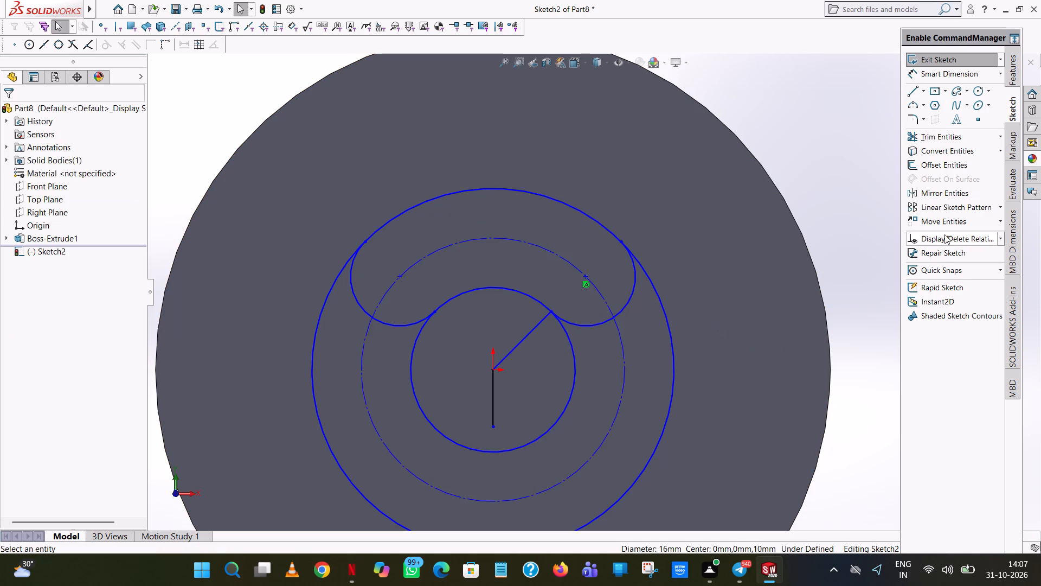
Trim both remaining lines and the lower arcs of the 5 mm and 11 mm radius circles, leaving a closed curved slot above the origin.
{"action": "left_click", "coordinate": [960, 136]}
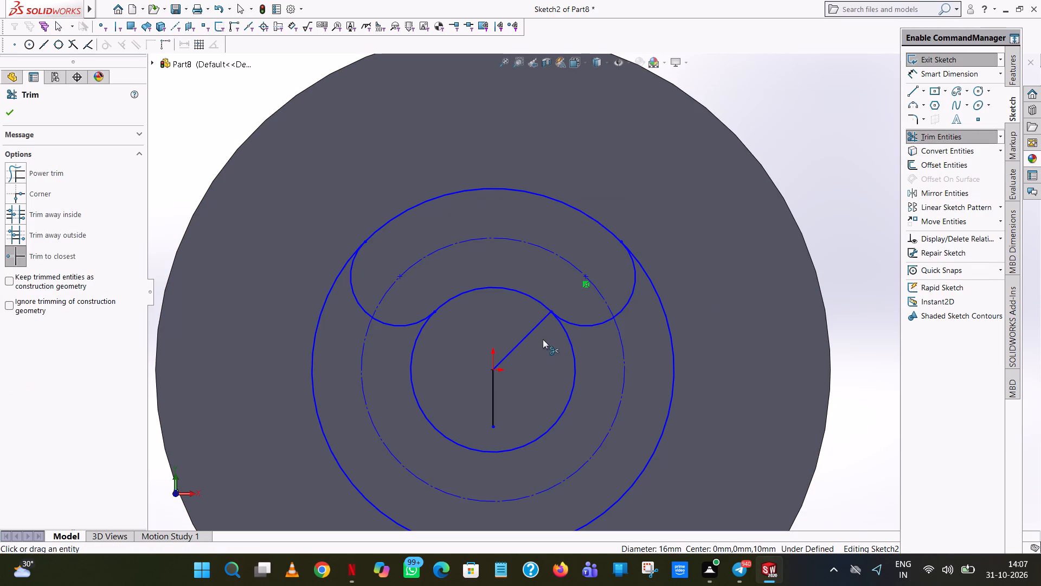
{"action": "left_click", "coordinate": [534, 328]}
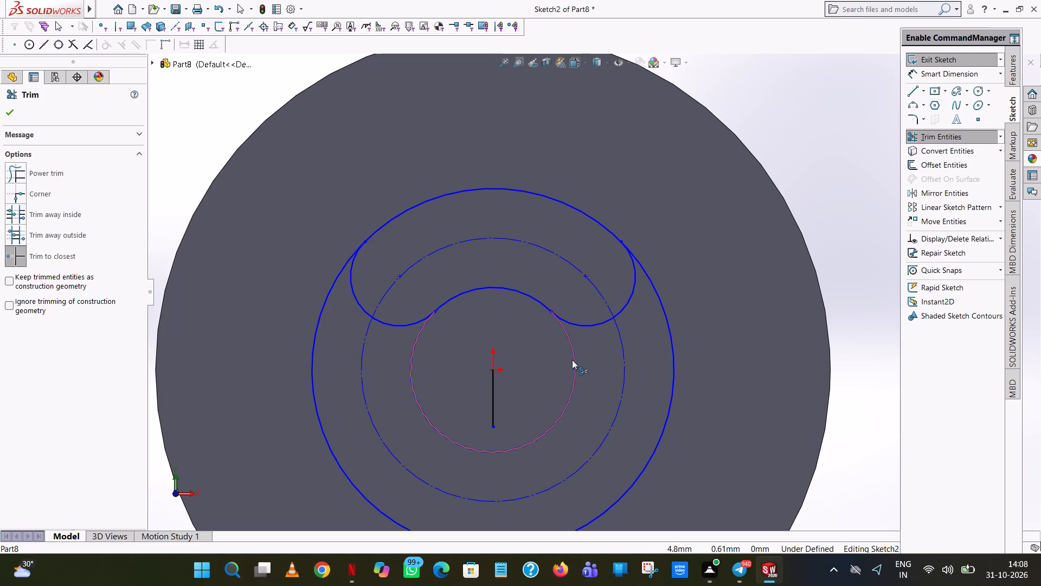
{"action": "left_click", "coordinate": [572, 360]}
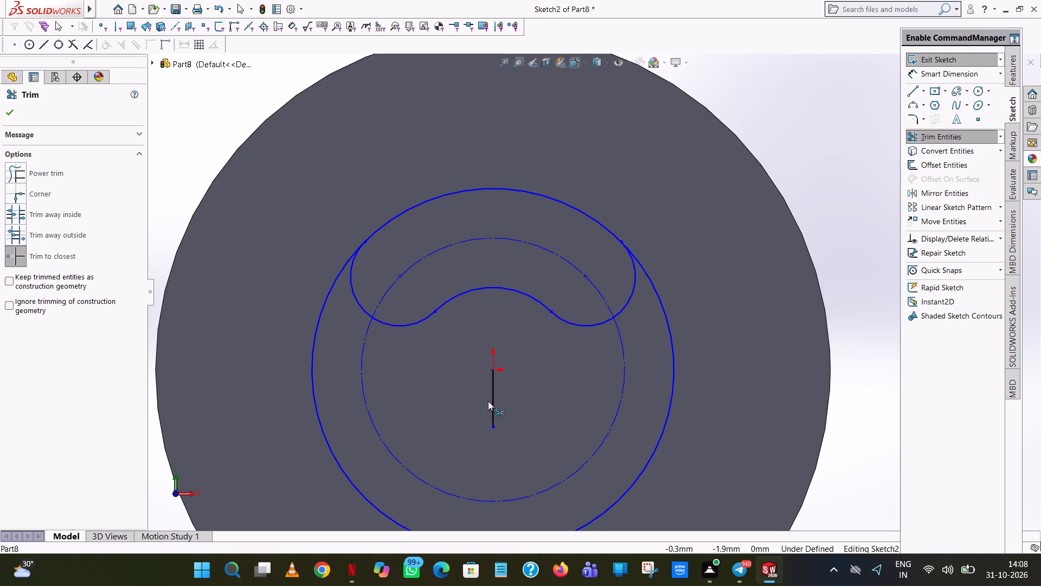
{"action": "left_click", "coordinate": [493, 404]}
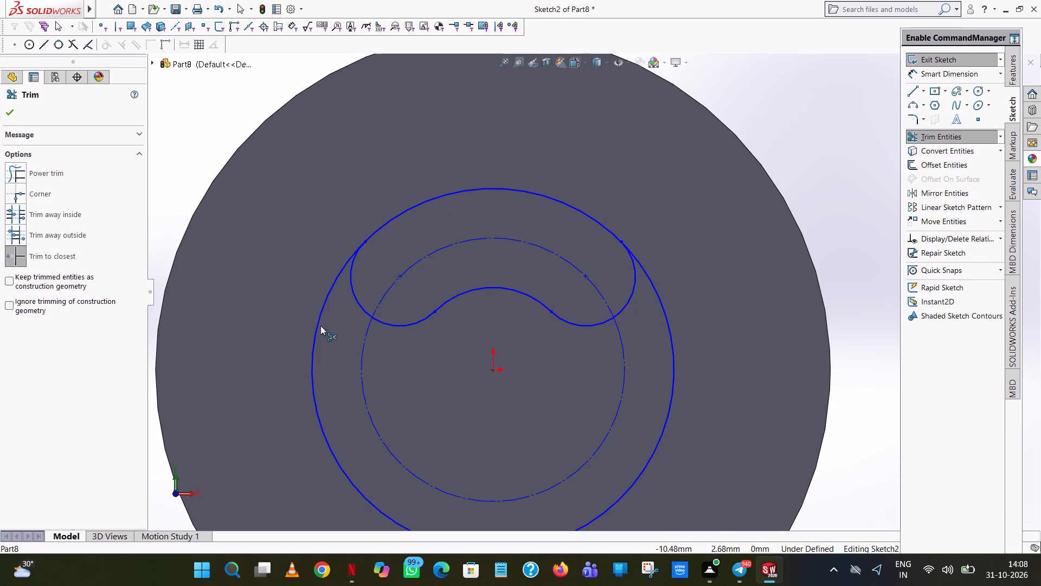
{"action": "left_click", "coordinate": [320, 326]}
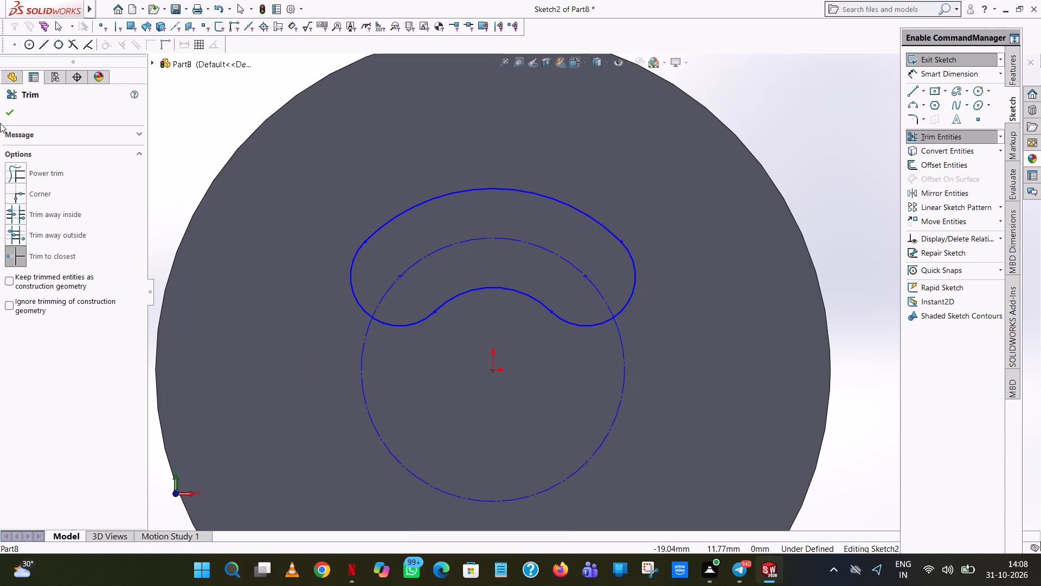
{"action": "left_click", "coordinate": [9, 111]}
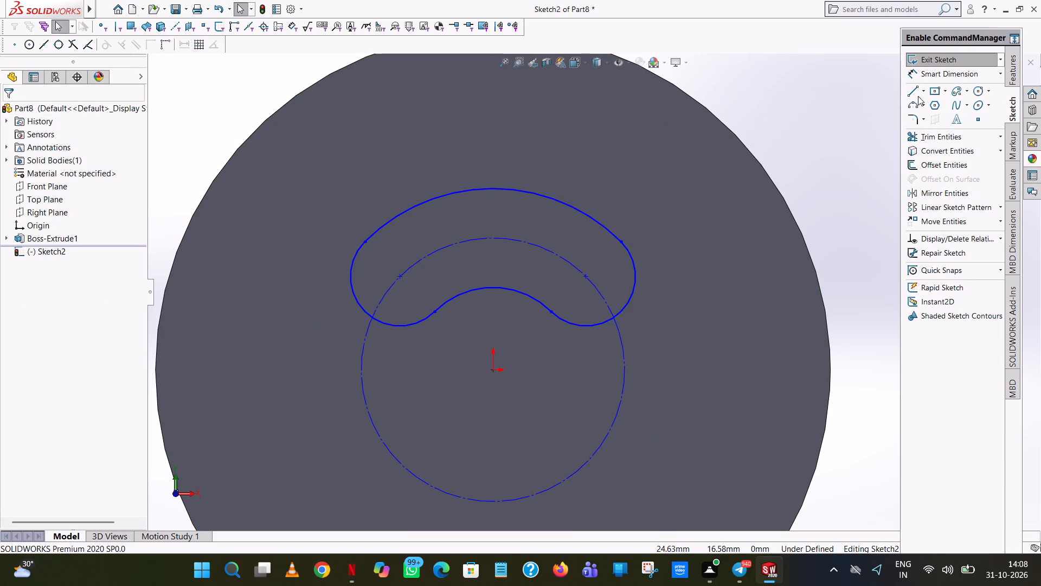
Sketch a horizontal line about 6.3 mm long from the origin toward the disc's right edge.
{"action": "left_click", "coordinate": [917, 89]}
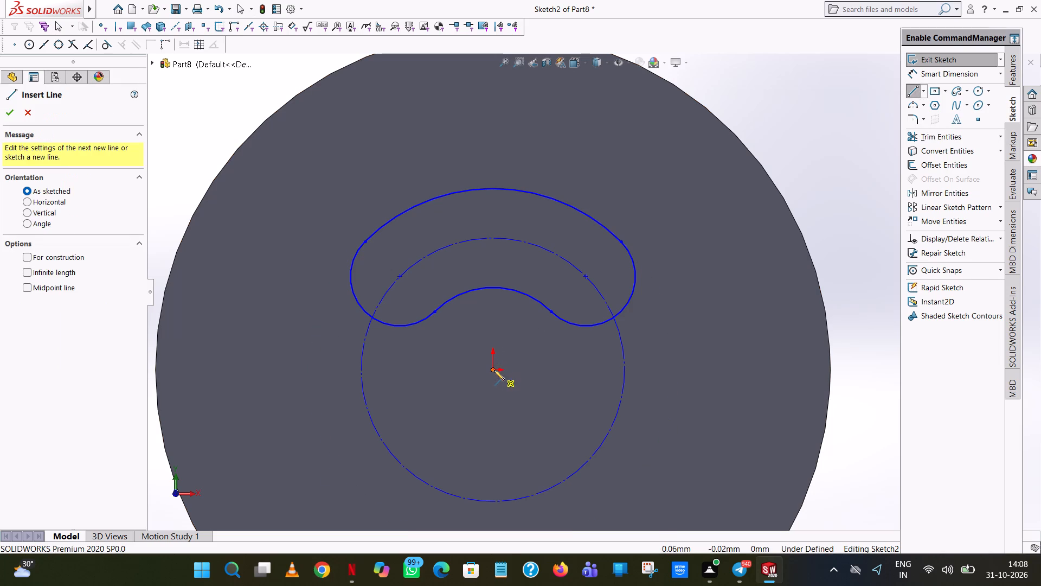
{"action": "left_click", "coordinate": [494, 370]}
{"action": "left_click", "coordinate": [597, 371]}
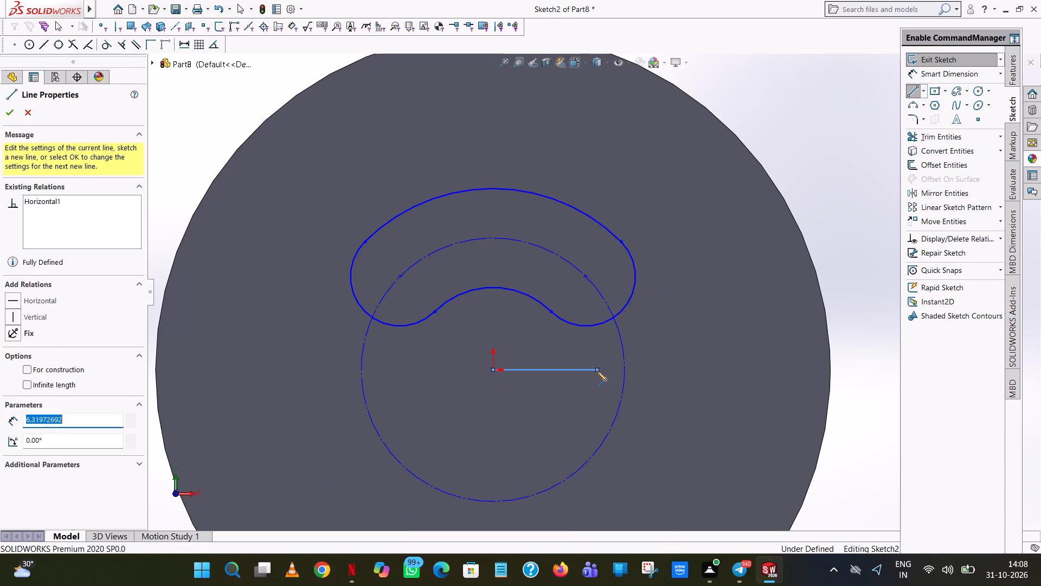
{"action": "right_click", "coordinate": [597, 371]}
{"action": "left_click", "coordinate": [632, 378]}
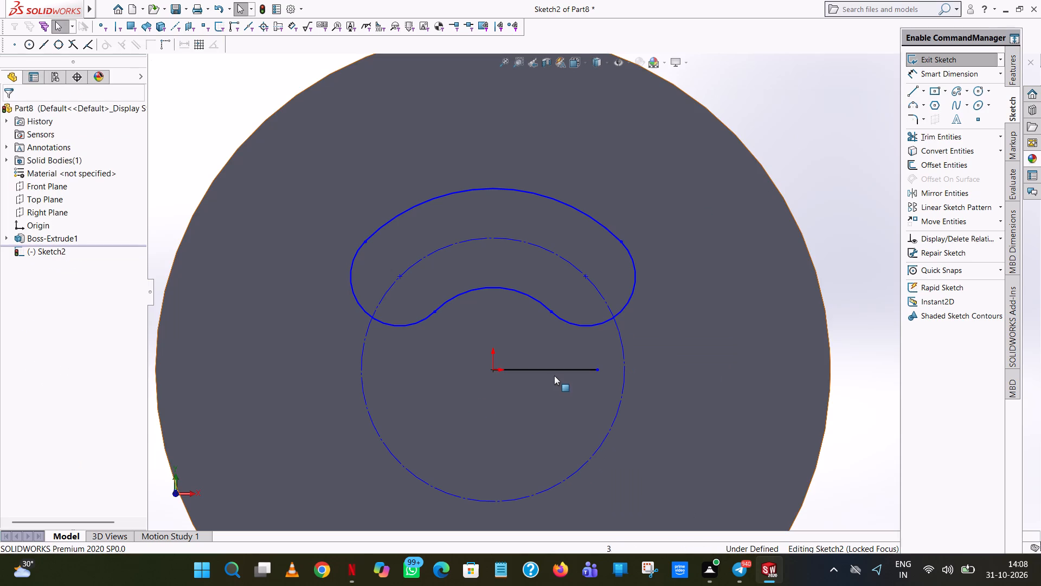
{"action": "left_click", "coordinate": [552, 369]}
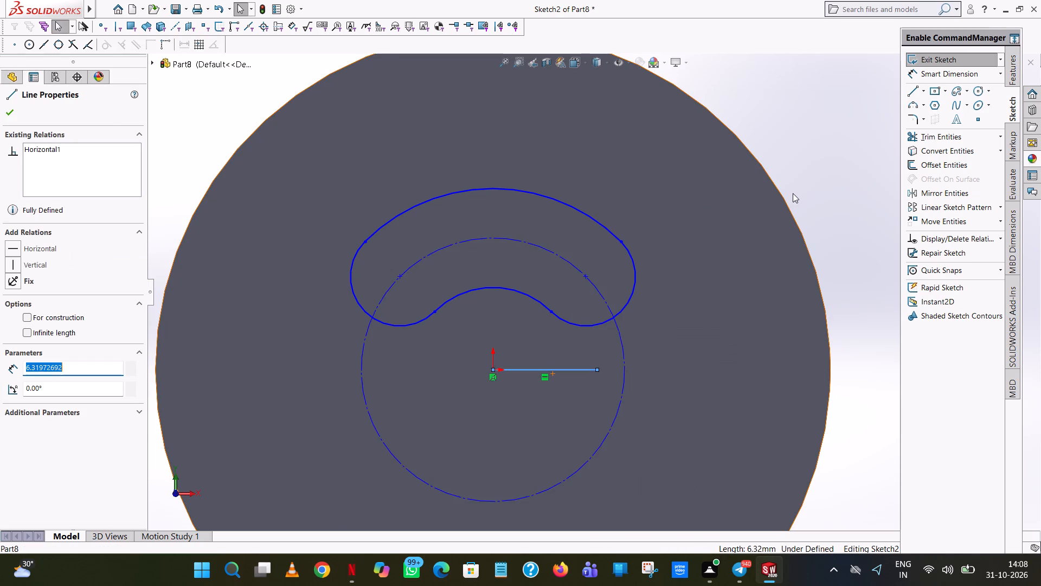
{"action": "left_click", "coordinate": [813, 128]}
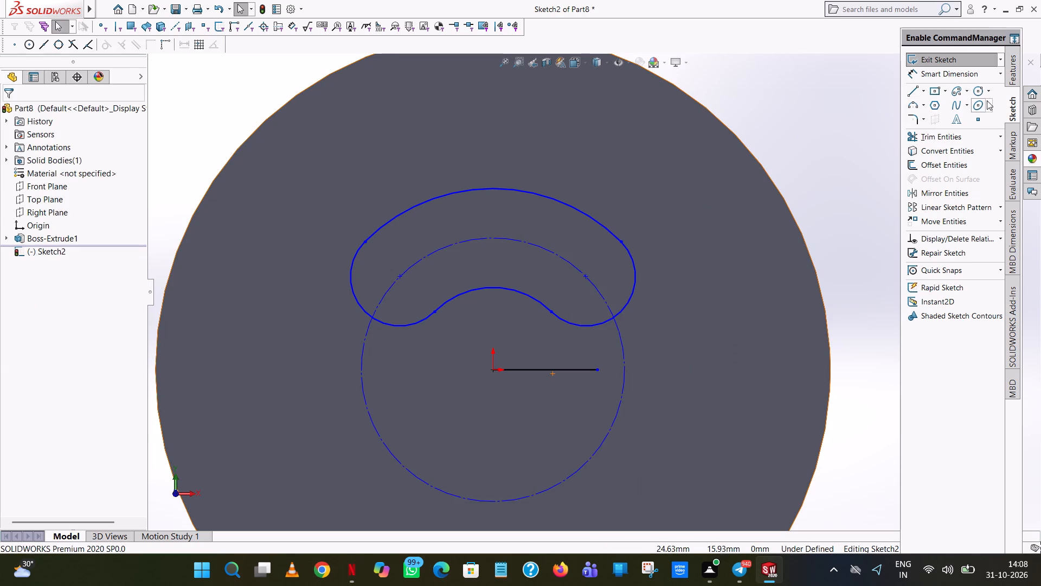
Mirror the four arcs of the closed curved slot about the horizontal line through the origin, keeping the original slot.
{"action": "left_click", "coordinate": [946, 194]}
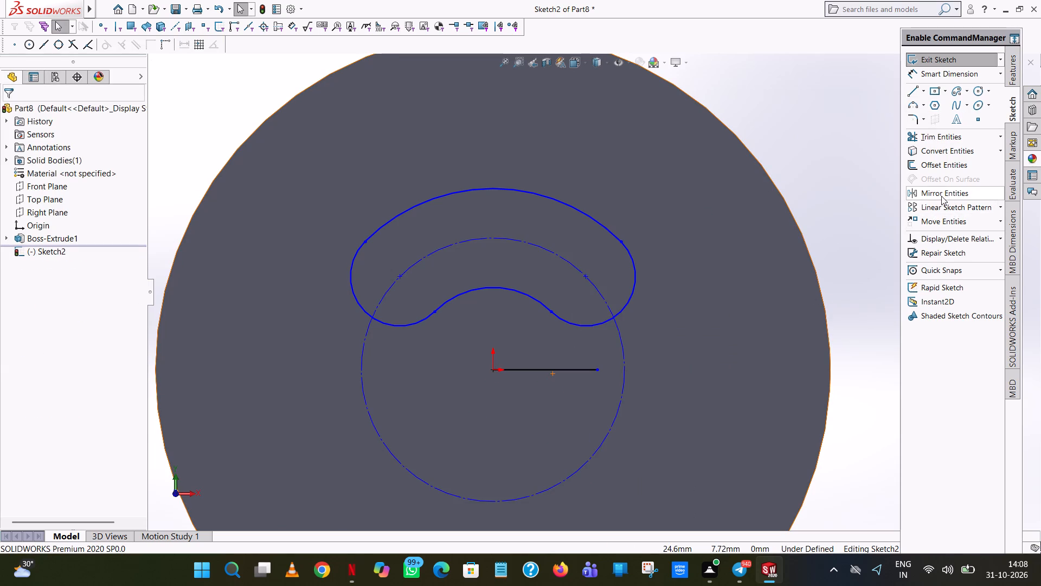
{"action": "left_click", "coordinate": [628, 256]}
{"action": "left_click", "coordinate": [609, 229]}
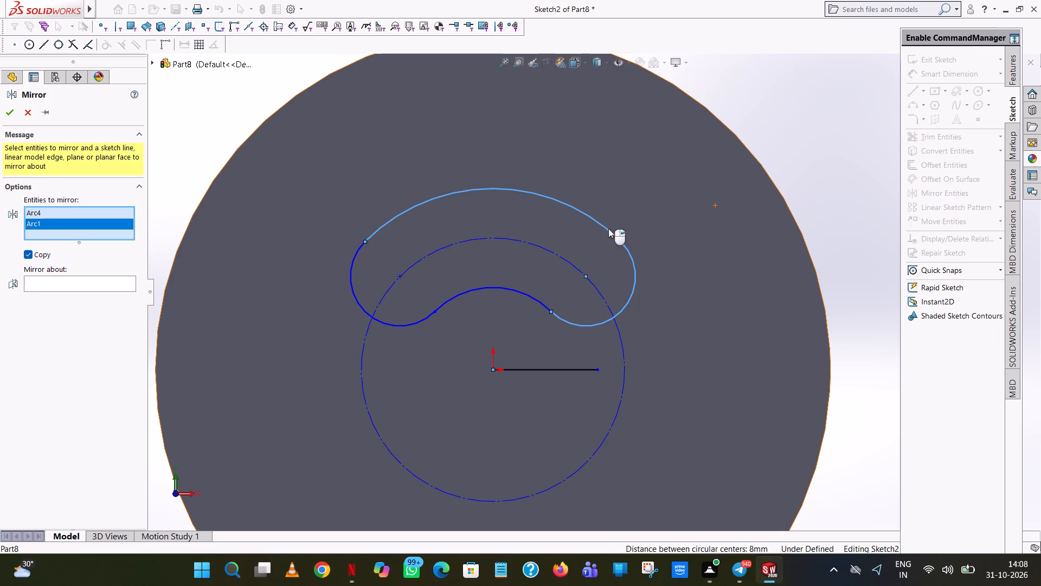
{"action": "left_click", "coordinate": [352, 288]}
{"action": "left_click", "coordinate": [471, 293]}
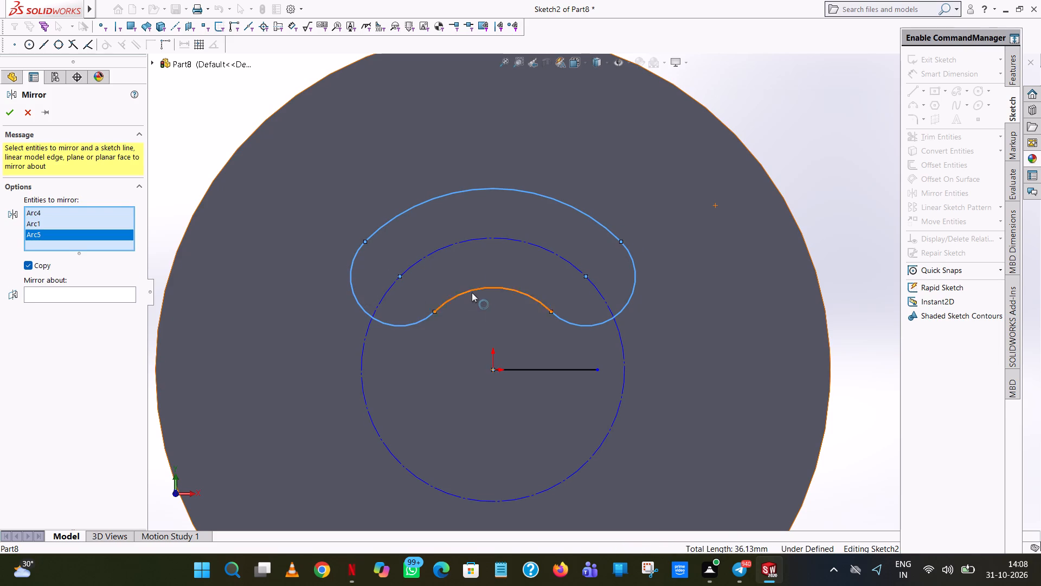
{"action": "left_click", "coordinate": [97, 310]}
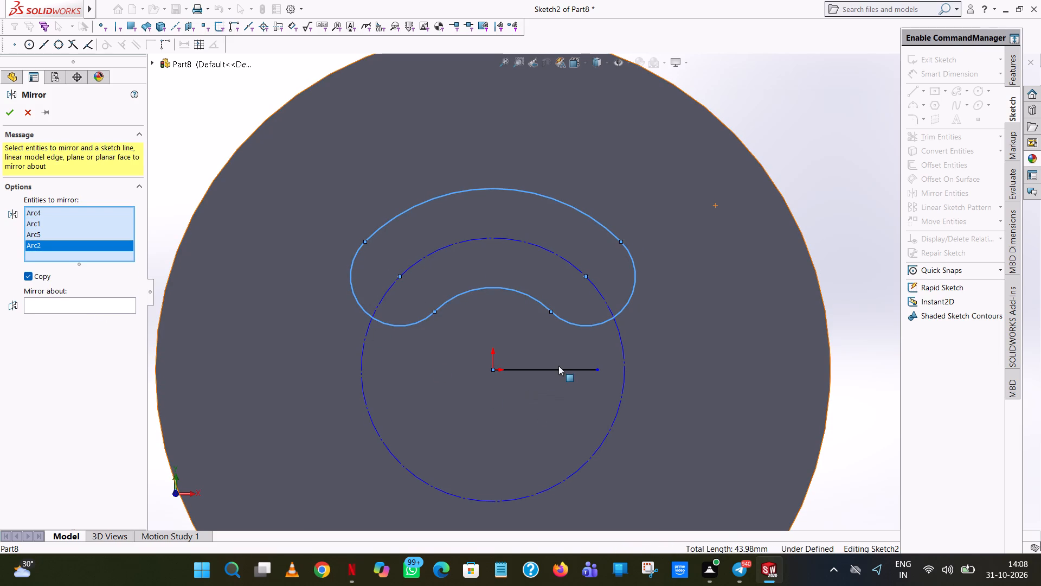
{"action": "left_click", "coordinate": [555, 369]}
{"action": "scroll", "coordinate": [555, 372], "scroll_direction": "up", "scroll_amount": 5}
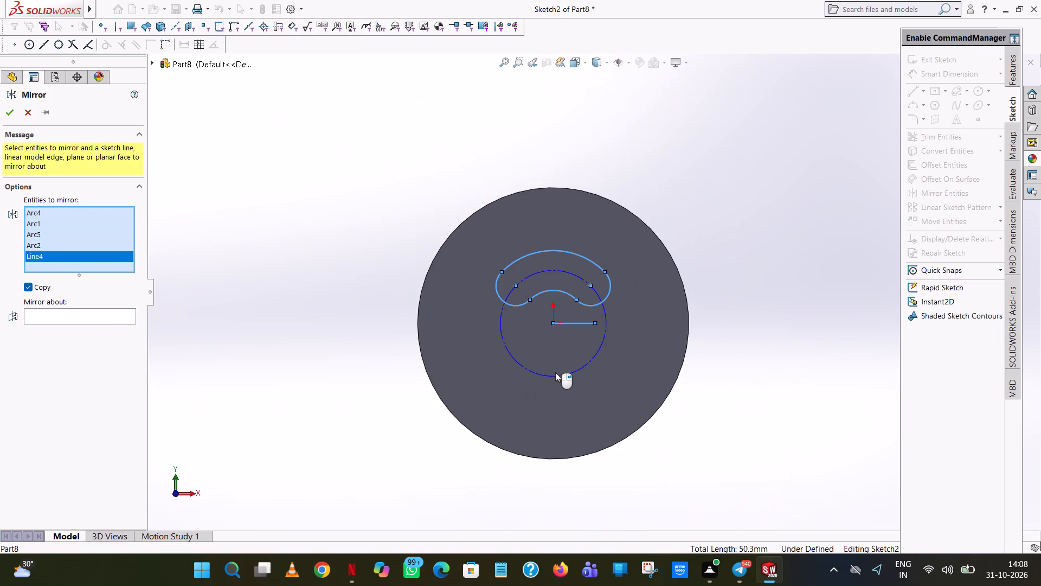
{"action": "left_click", "coordinate": [61, 322]}
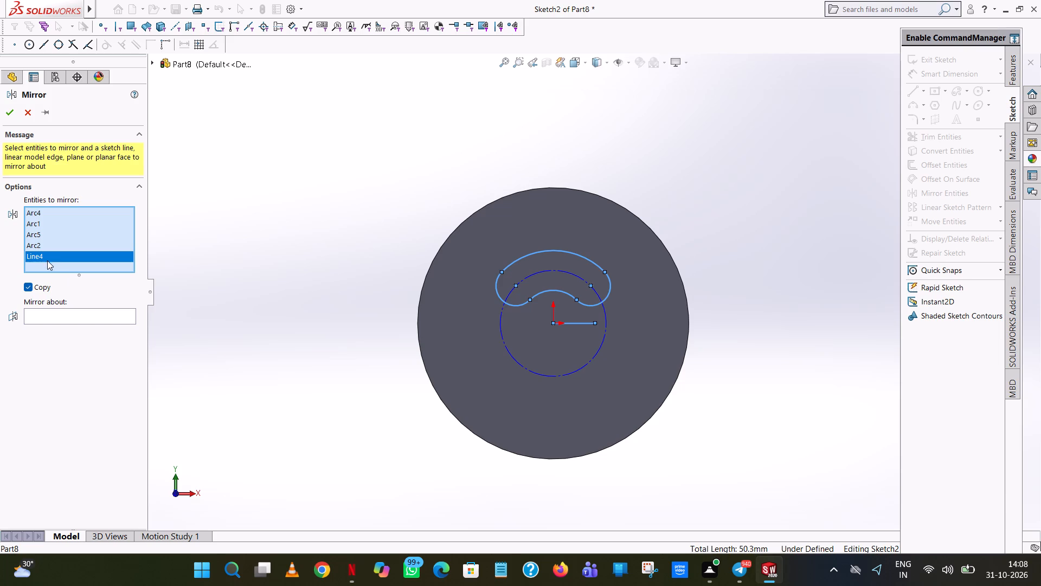
{"action": "left_click", "coordinate": [49, 254]}
{"action": "left_click", "coordinate": [582, 322]}
{"action": "left_click", "coordinate": [101, 306]}
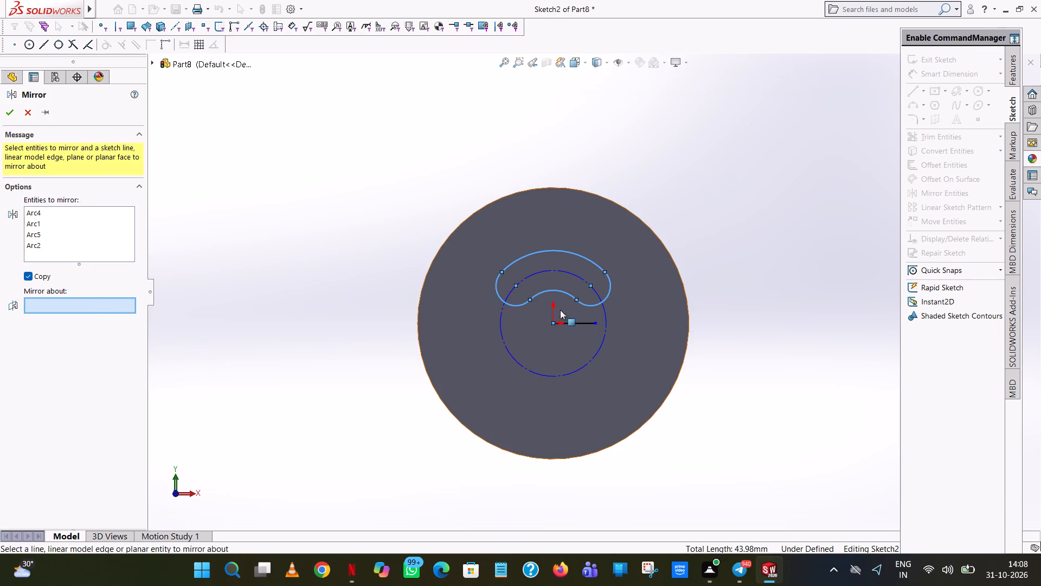
{"action": "left_click", "coordinate": [568, 321]}
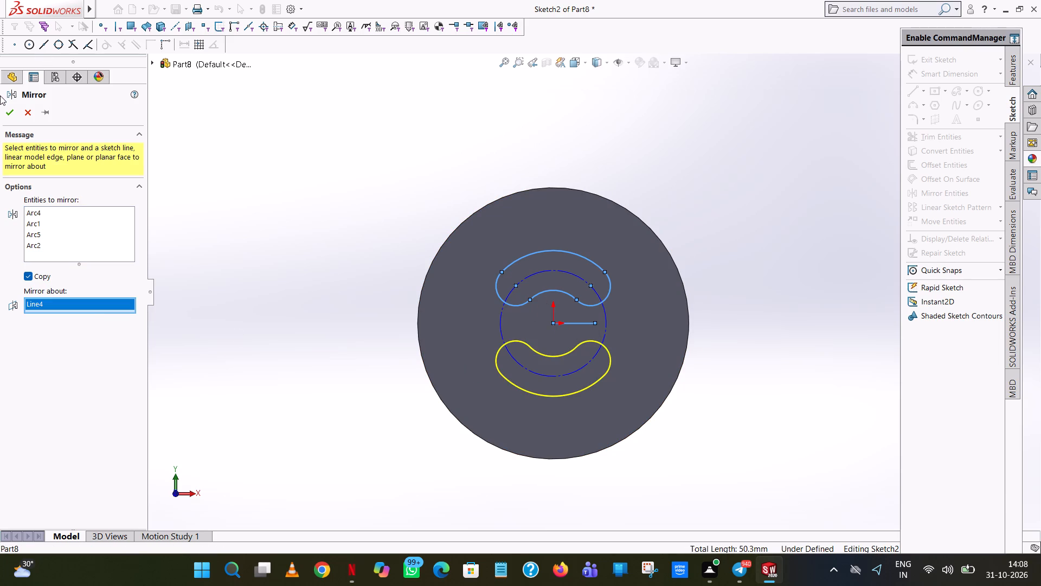
{"action": "left_click", "coordinate": [8, 114]}
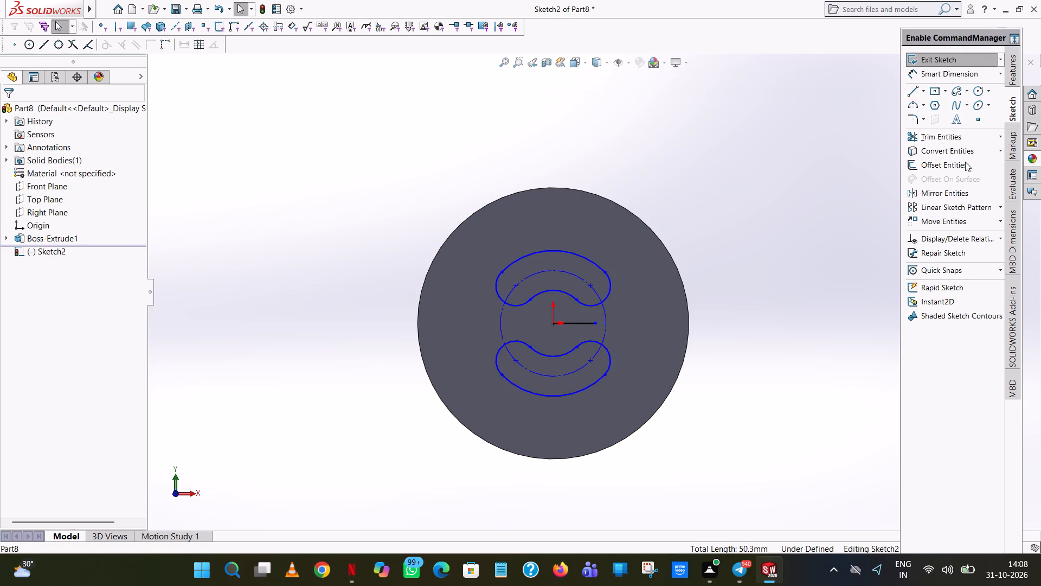
Trim away the horizontal mirror line extending from the origin.
{"action": "left_click", "coordinate": [963, 139]}
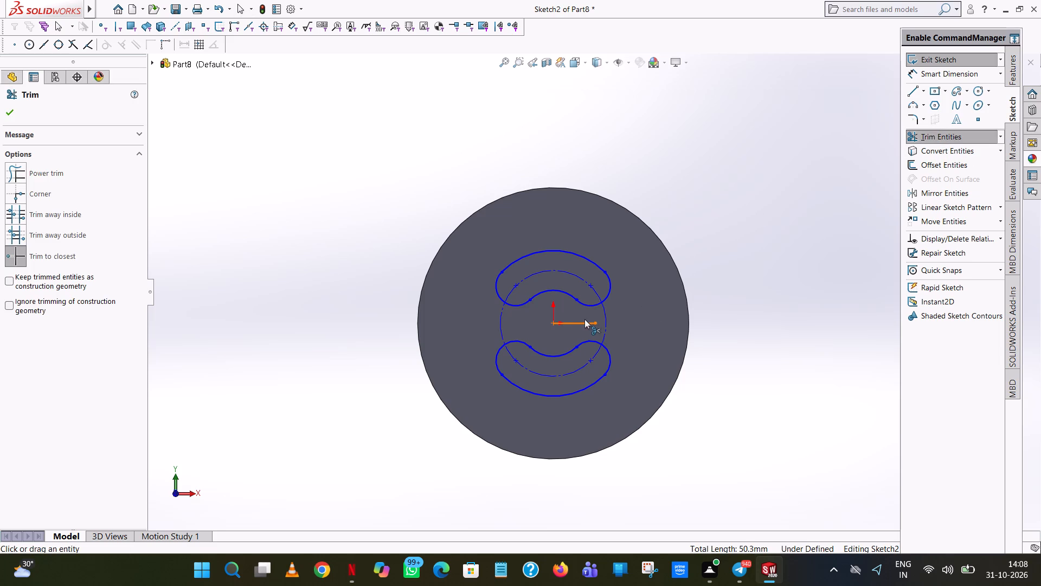
{"action": "left_click", "coordinate": [584, 323]}
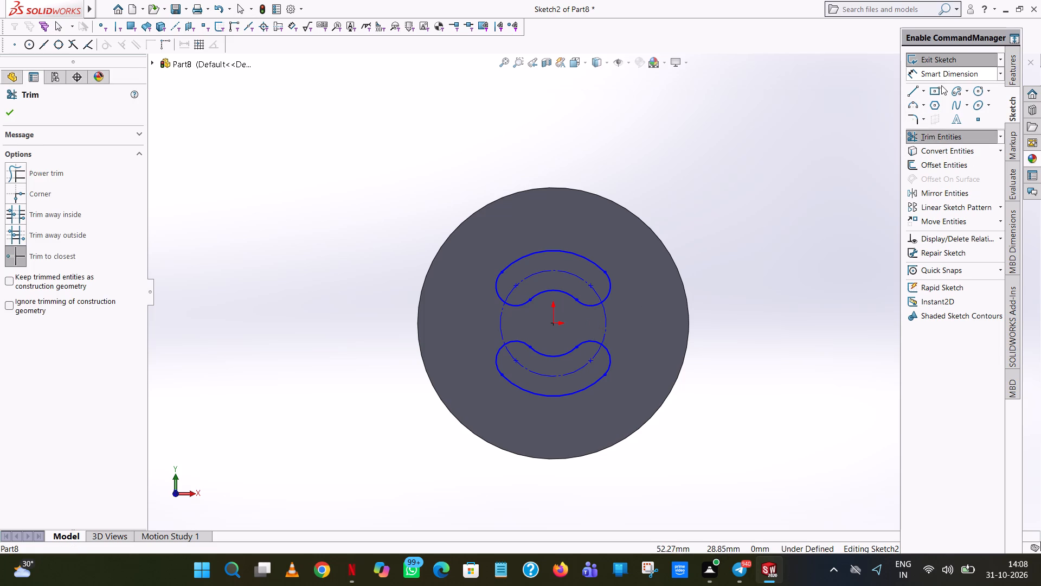
Dimension the radii of the upper slot's outer and inner arcs.
{"action": "left_click", "coordinate": [942, 72]}
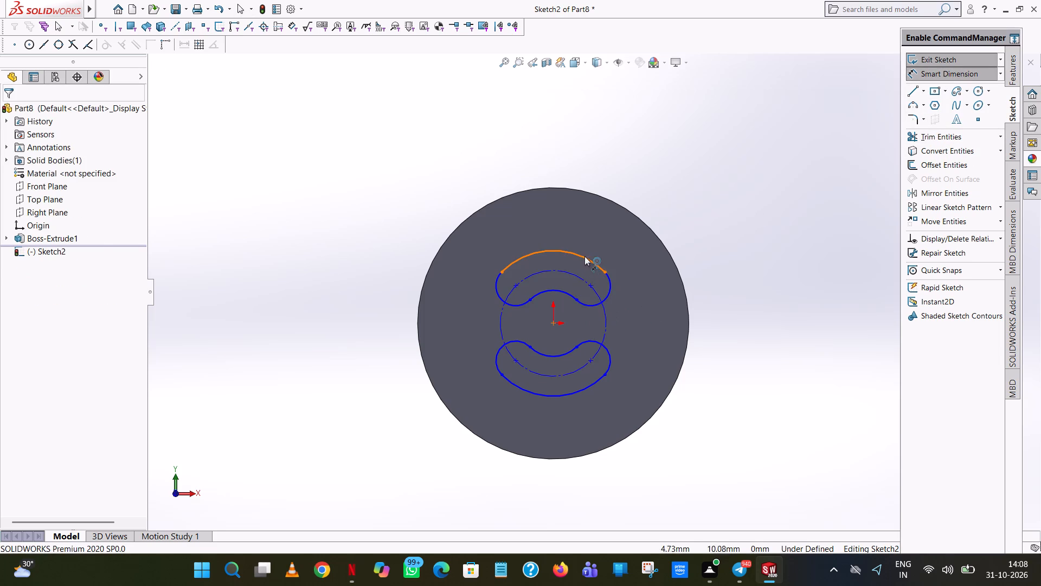
{"action": "left_click", "coordinate": [584, 256]}
{"action": "left_click", "coordinate": [628, 98]}
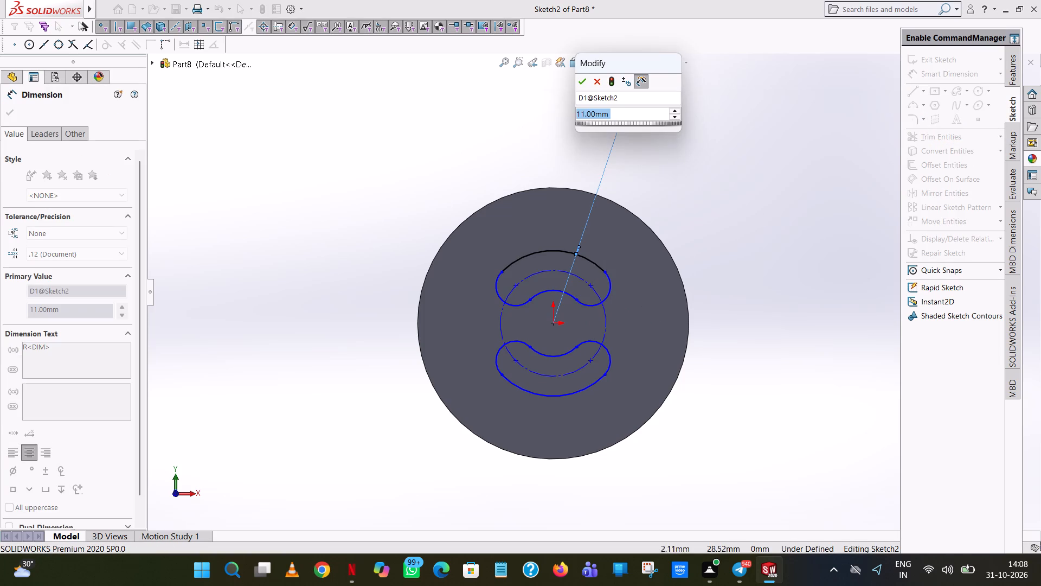
{"action": "left_click", "coordinate": [576, 84]}
{"action": "left_click", "coordinate": [471, 173]}
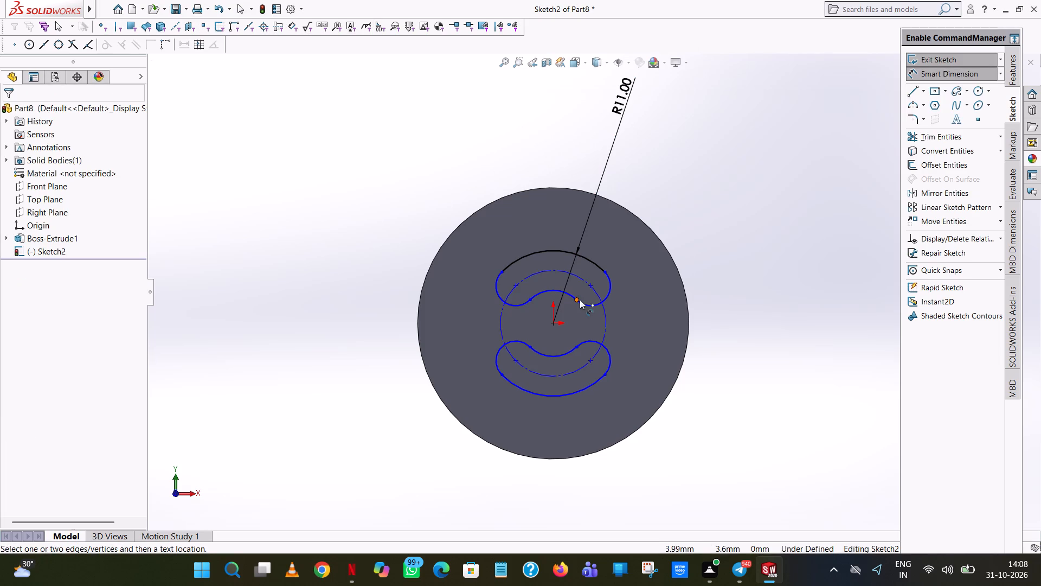
{"action": "left_click", "coordinate": [568, 292]}
{"action": "left_click", "coordinate": [642, 129]}
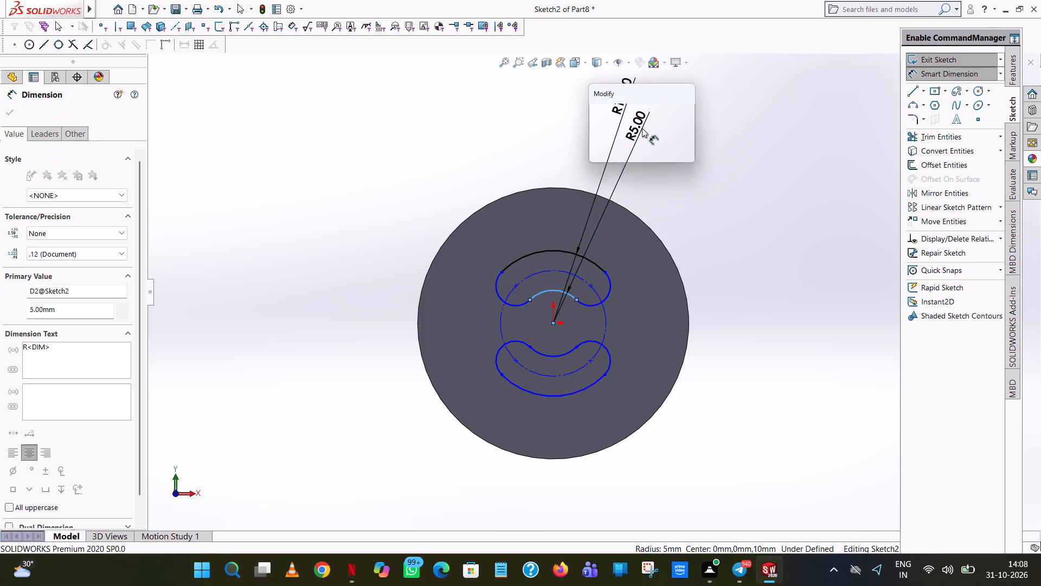
{"action": "left_click", "coordinate": [589, 115]}
{"action": "left_click", "coordinate": [731, 226]}
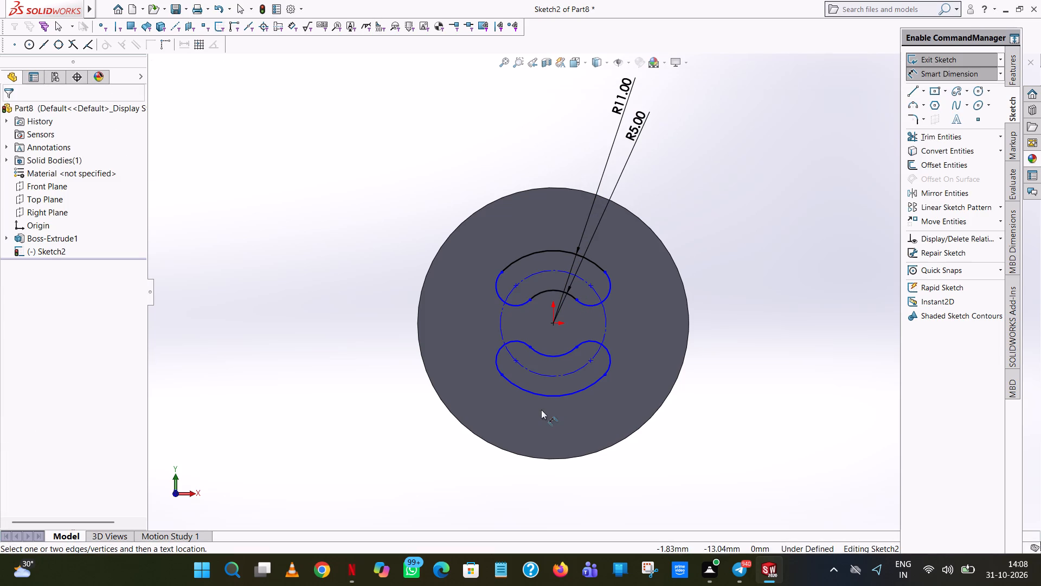
Dimension the radii of the lower slot's outer and inner arcs.
{"action": "left_click", "coordinate": [545, 396]}
{"action": "left_click", "coordinate": [550, 476]}
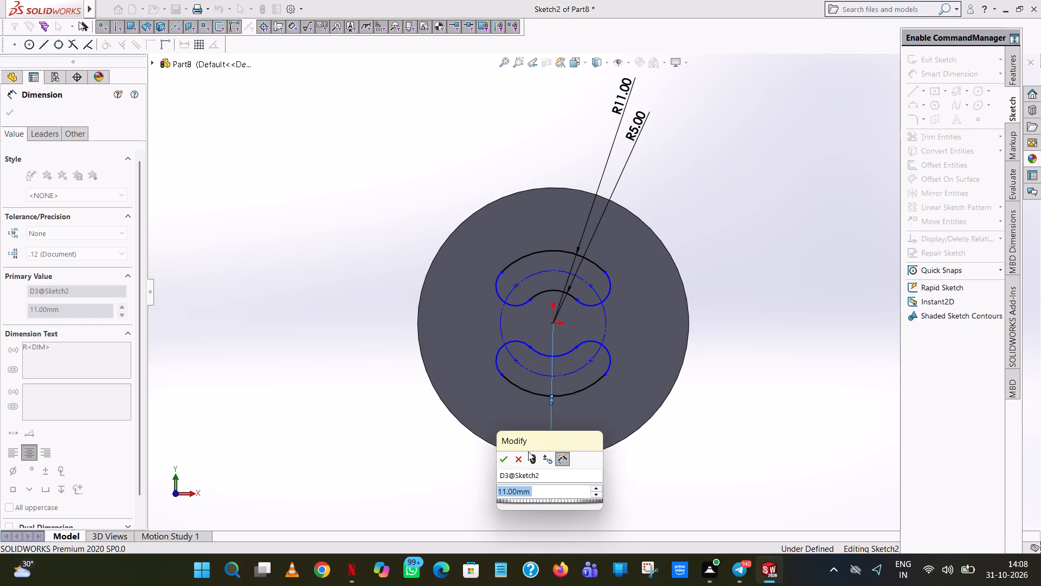
{"action": "left_click", "coordinate": [504, 461]}
{"action": "left_click", "coordinate": [323, 424]}
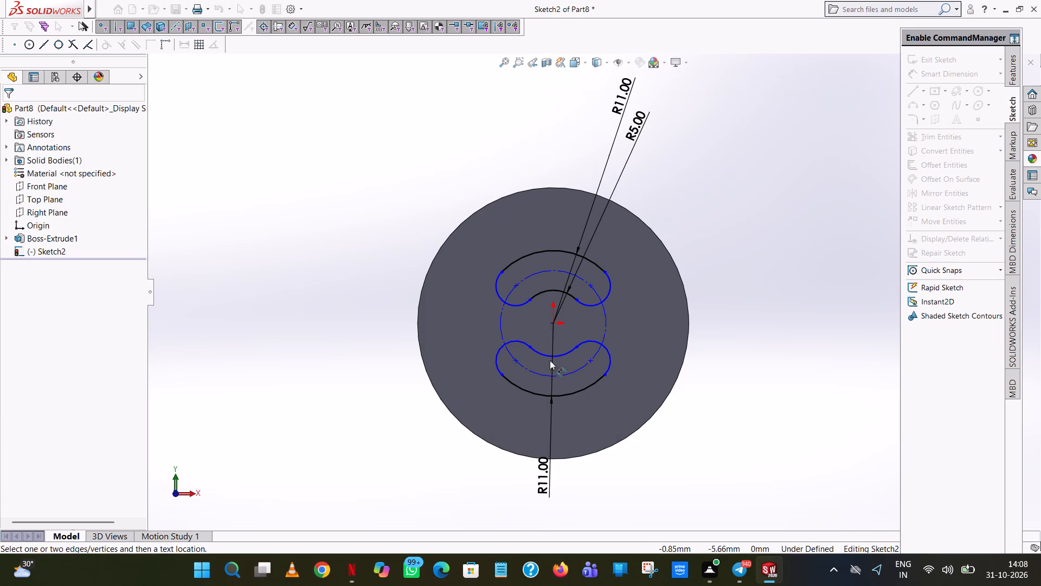
{"action": "left_click", "coordinate": [547, 356]}
{"action": "left_click", "coordinate": [462, 465]}
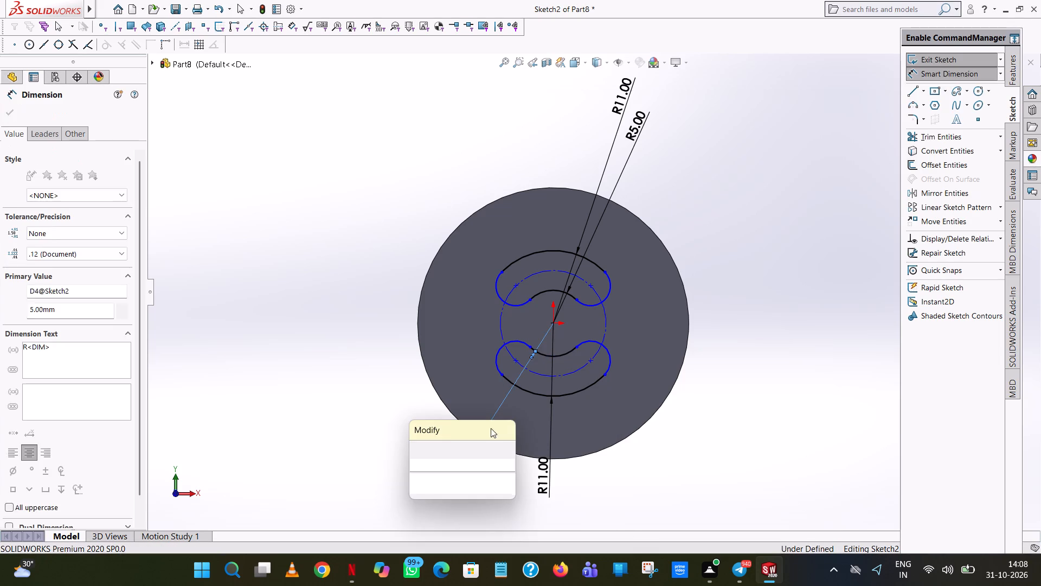
{"action": "left_click", "coordinate": [419, 445]}
{"action": "left_click", "coordinate": [289, 346]}
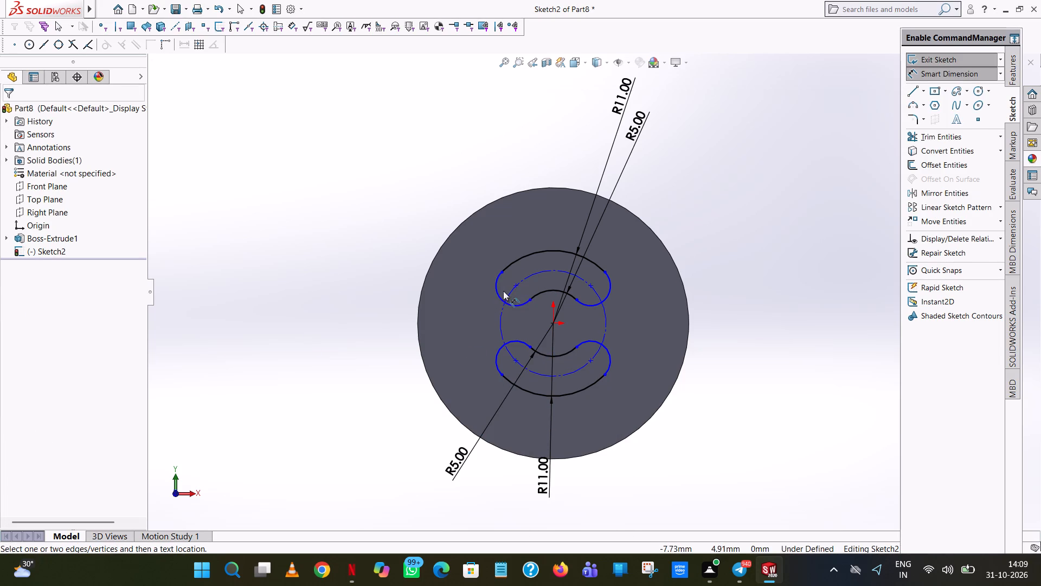
Dimension the radii of the upper slot's two rounded end arcs.
{"action": "left_click", "coordinate": [496, 295]}
{"action": "left_click", "coordinate": [293, 359]}
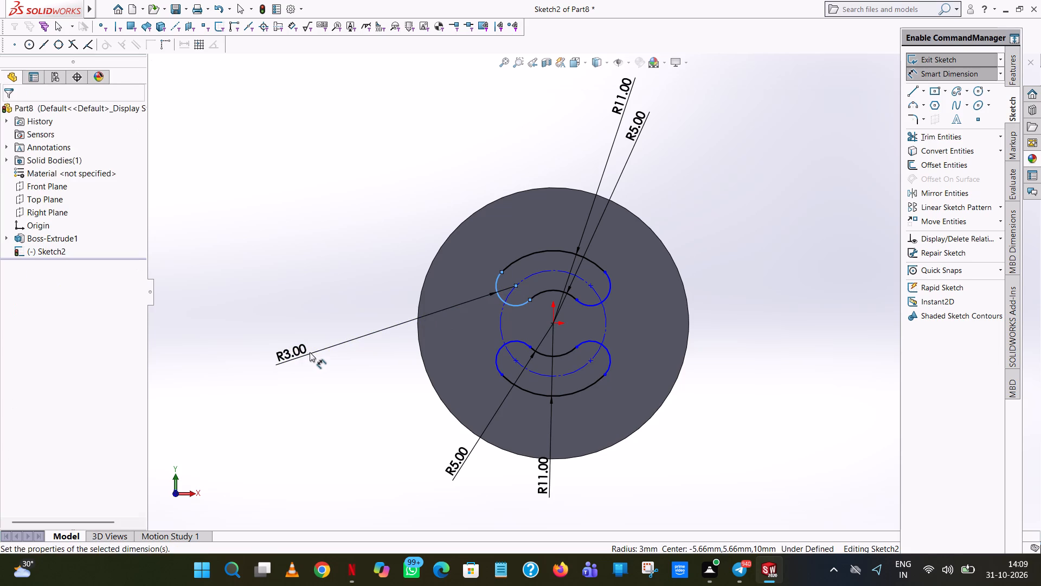
{"action": "left_click", "coordinate": [246, 340]}
{"action": "left_click", "coordinate": [345, 182]}
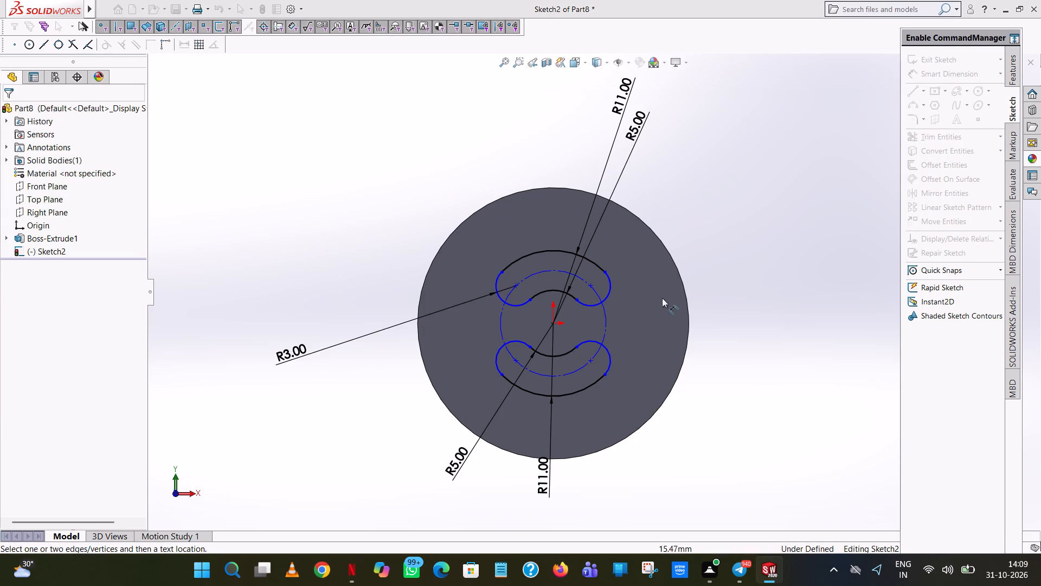
{"action": "left_click", "coordinate": [612, 290]}
{"action": "left_click", "coordinate": [730, 253]}
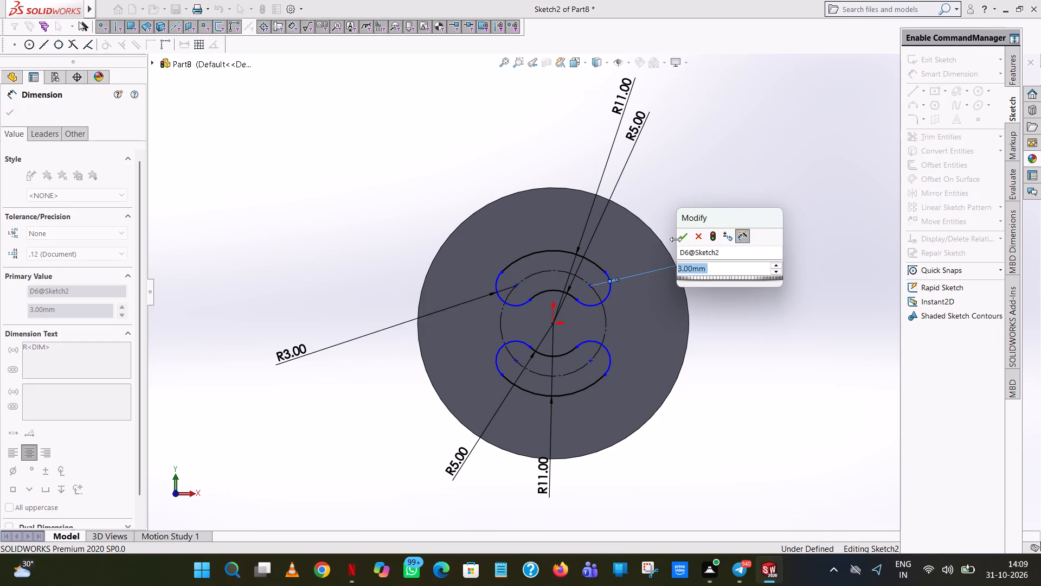
{"action": "left_click", "coordinate": [683, 237]}
{"action": "left_click", "coordinate": [708, 182]}
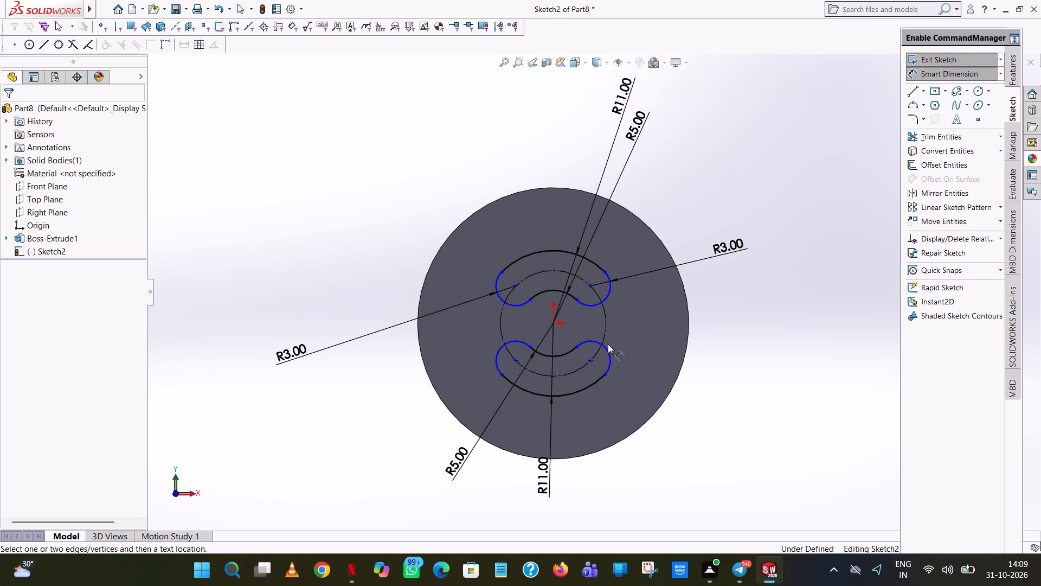
Dimension the radii of the lower slot's two rounded end arcs.
{"action": "left_click", "coordinate": [609, 349]}
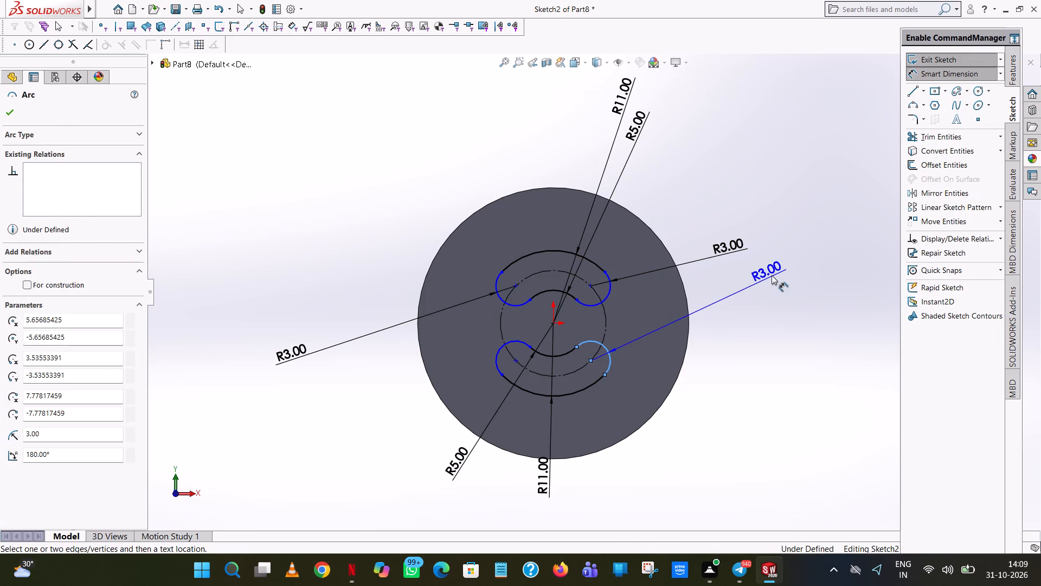
{"action": "left_click", "coordinate": [773, 275]}
{"action": "left_click", "coordinate": [722, 258]}
{"action": "left_click", "coordinate": [756, 163]}
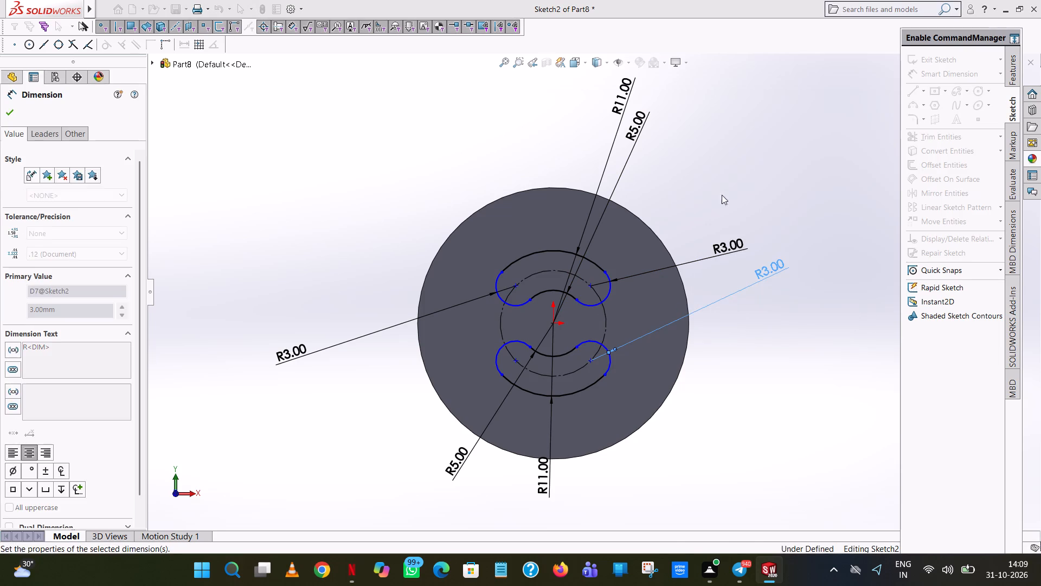
{"action": "left_click", "coordinate": [500, 356]}
{"action": "left_click", "coordinate": [296, 404]}
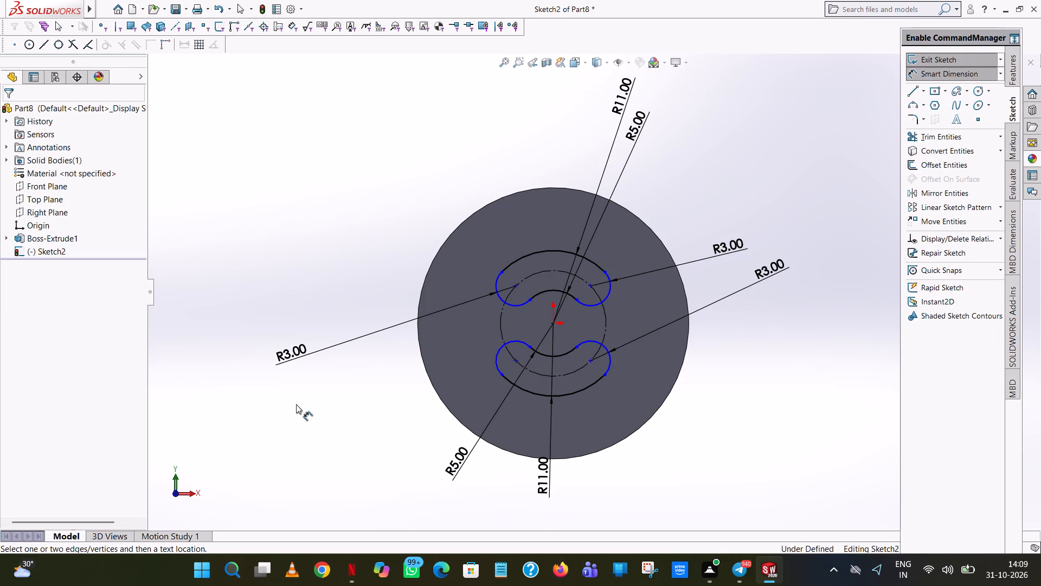
{"action": "left_click", "coordinate": [497, 351]}
{"action": "left_click", "coordinate": [306, 393]}
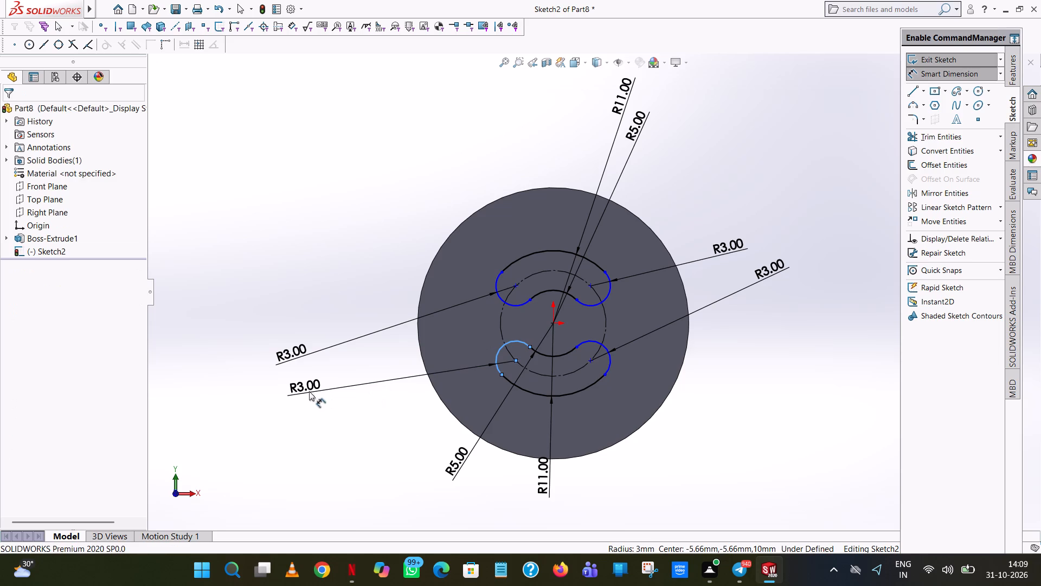
{"action": "left_click", "coordinate": [259, 376]}
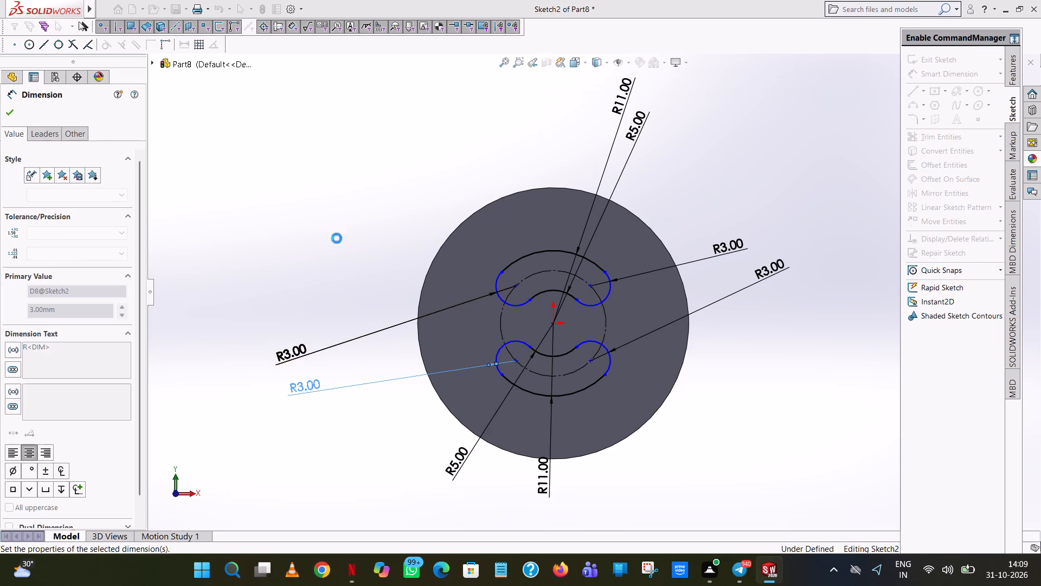
{"action": "left_click", "coordinate": [337, 238]}
Dimension the vertical distances from the origin to the centres of the upper slot's two end arcs.
{"action": "left_click", "coordinate": [516, 284]}
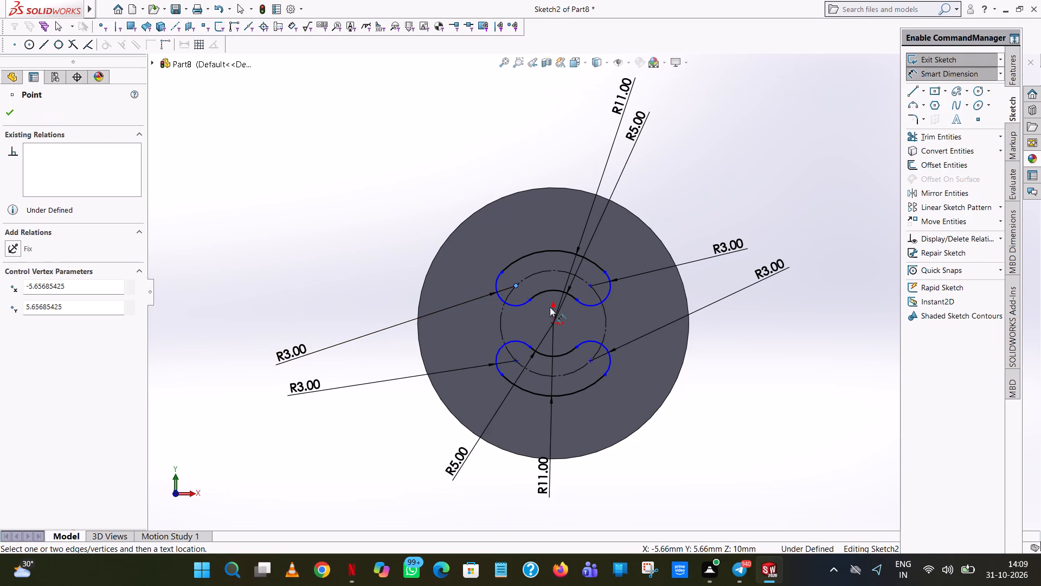
{"action": "left_click", "coordinate": [551, 322]}
{"action": "left_click", "coordinate": [317, 299]}
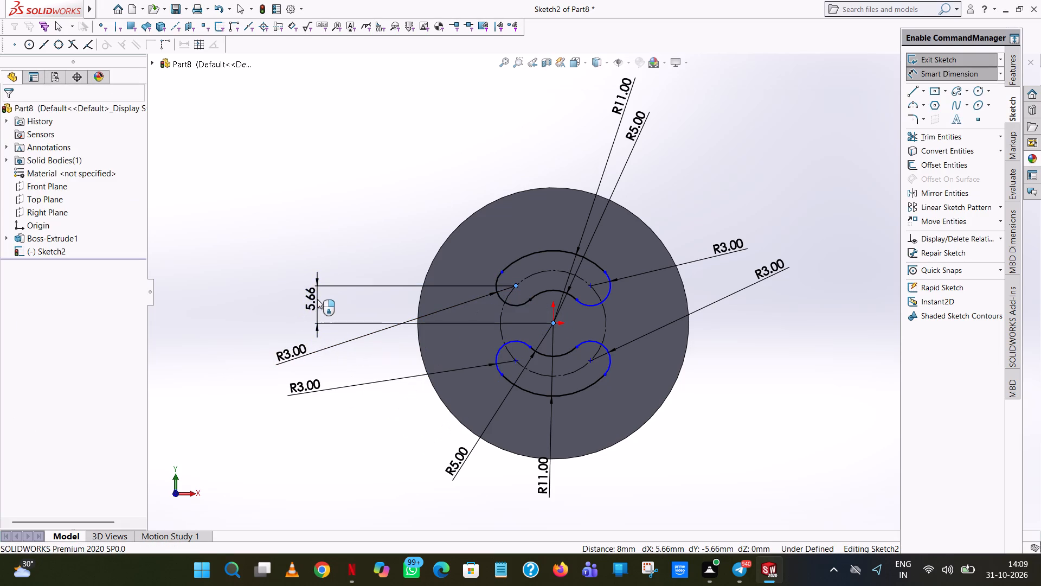
{"action": "left_click", "coordinate": [270, 287]}
{"action": "left_click", "coordinate": [418, 196]}
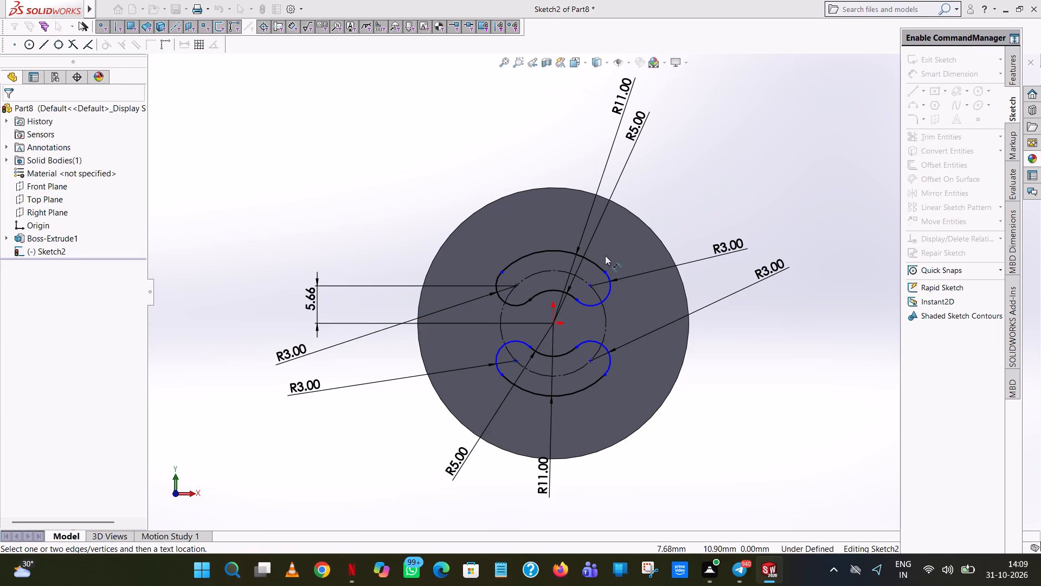
{"action": "left_click", "coordinate": [591, 284]}
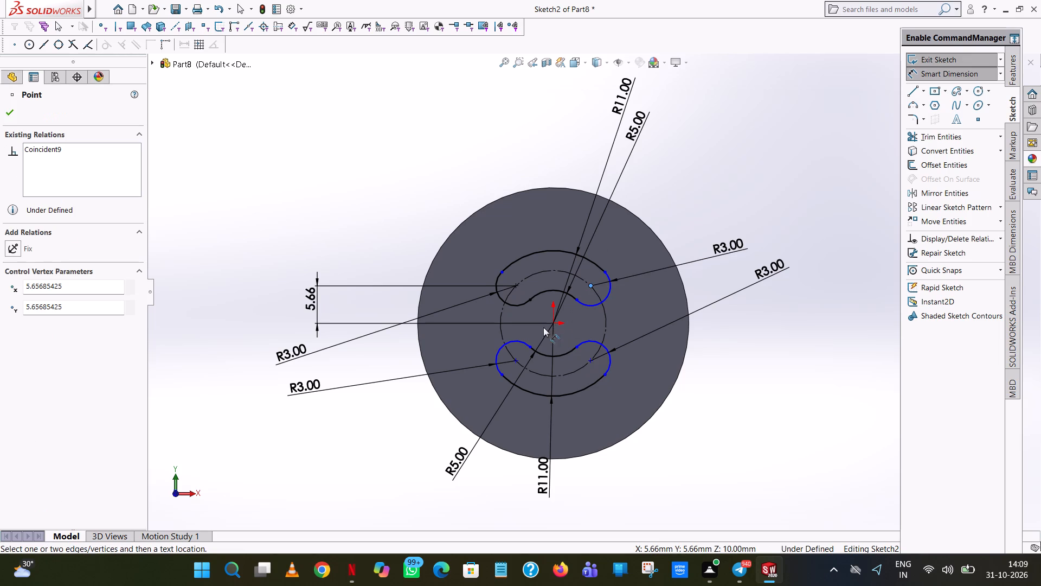
{"action": "left_click", "coordinate": [554, 322]}
{"action": "left_click", "coordinate": [738, 310]}
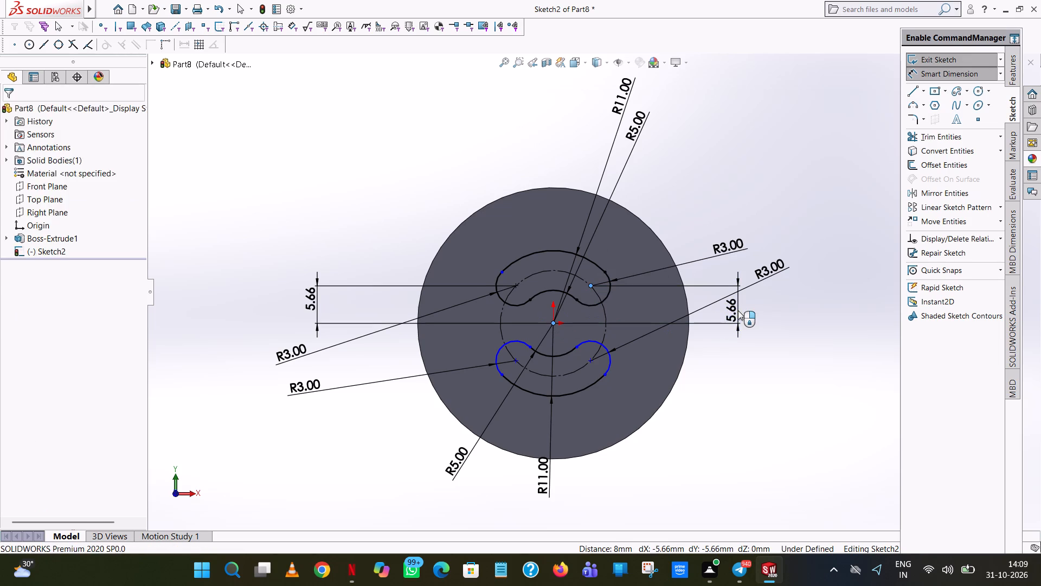
{"action": "left_click", "coordinate": [688, 291]}
{"action": "left_click", "coordinate": [734, 182]}
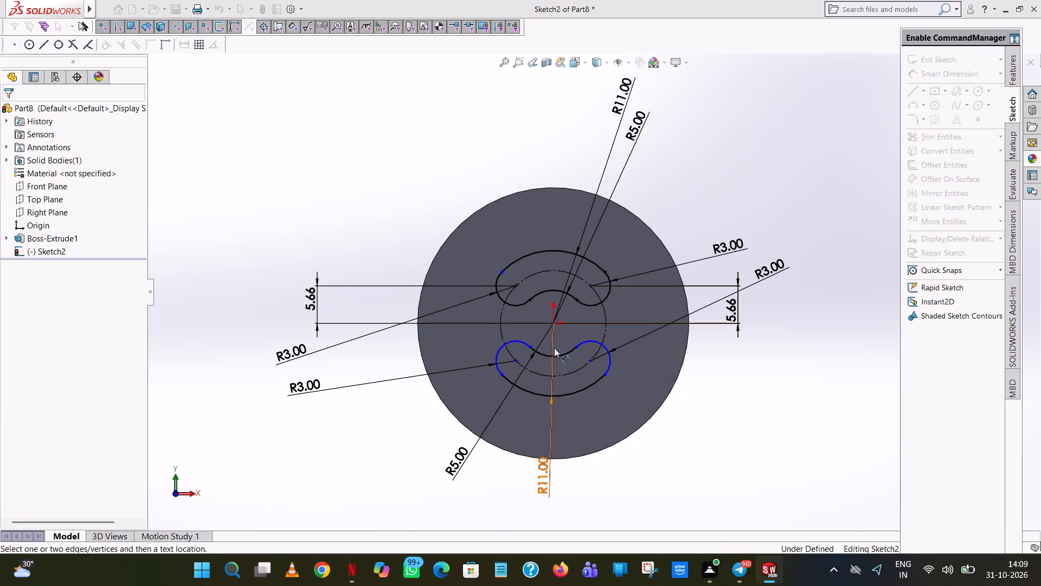
Dimension the vertical distances from the origin to the centres of the lower slot's two end arcs.
{"action": "left_click", "coordinate": [591, 360]}
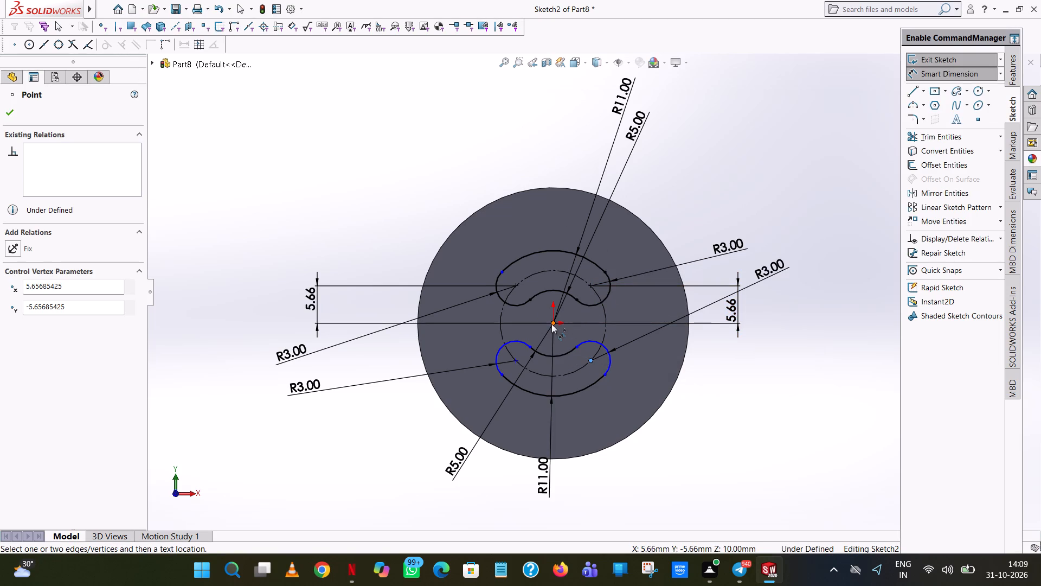
{"action": "left_click", "coordinate": [551, 324]}
{"action": "left_click", "coordinate": [771, 332]}
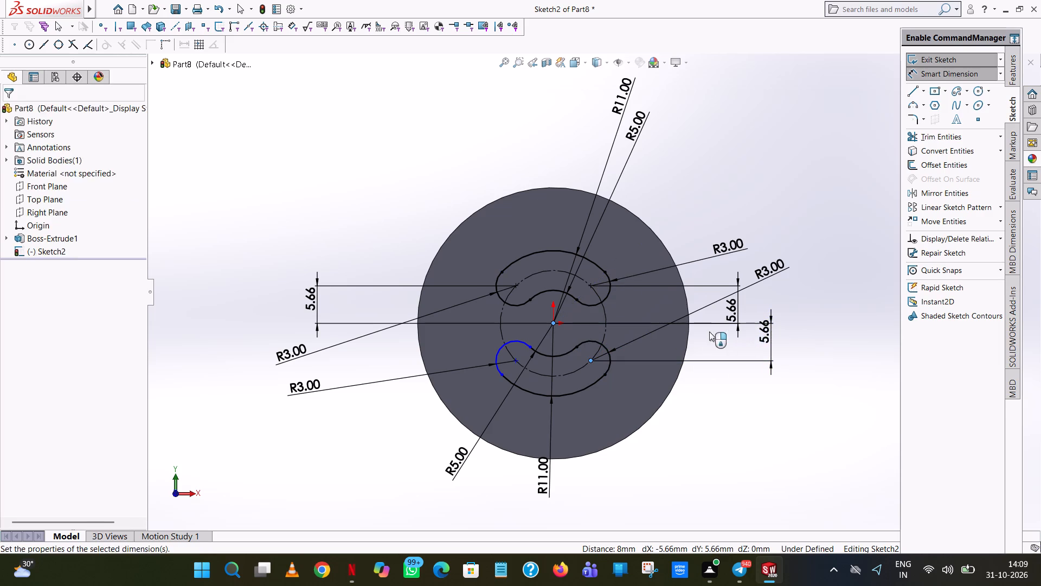
{"action": "left_click", "coordinate": [724, 317]}
{"action": "left_click", "coordinate": [784, 192]}
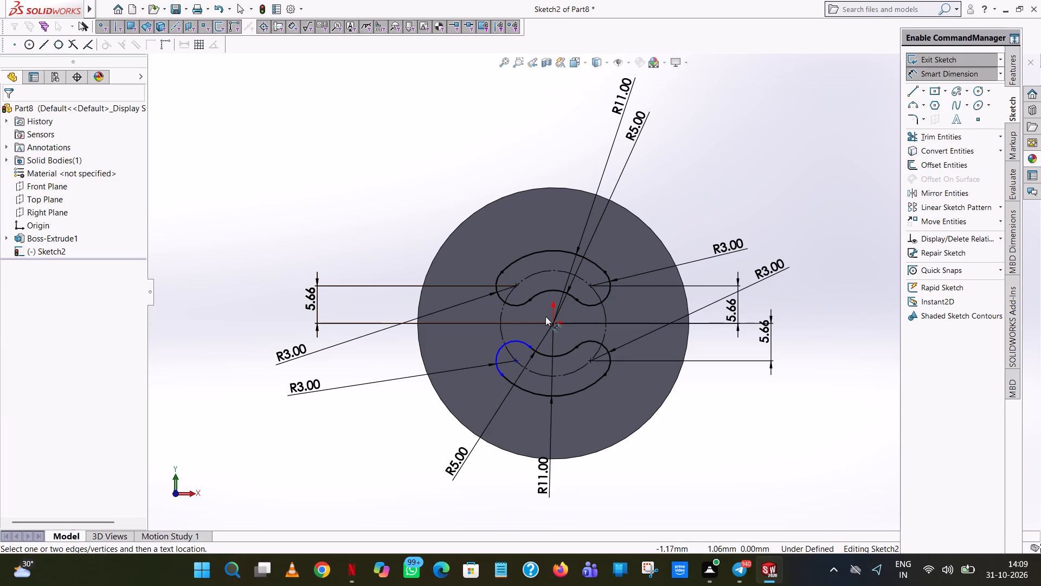
{"action": "left_click", "coordinate": [554, 323]}
{"action": "left_click", "coordinate": [517, 361]}
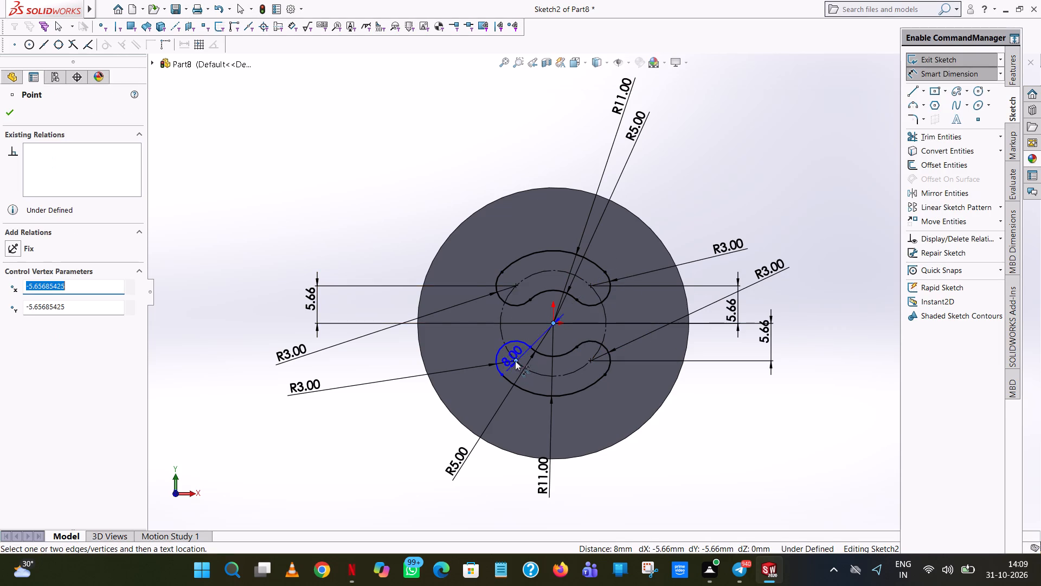
{"action": "left_click", "coordinate": [359, 349]}
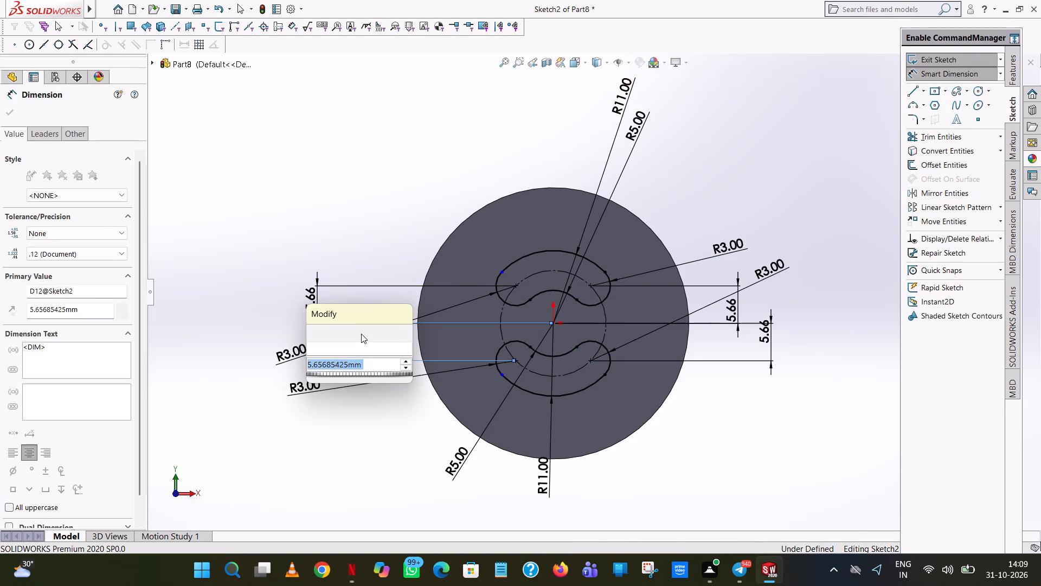
{"action": "left_click", "coordinate": [312, 335]}
{"action": "left_click", "coordinate": [451, 182]}
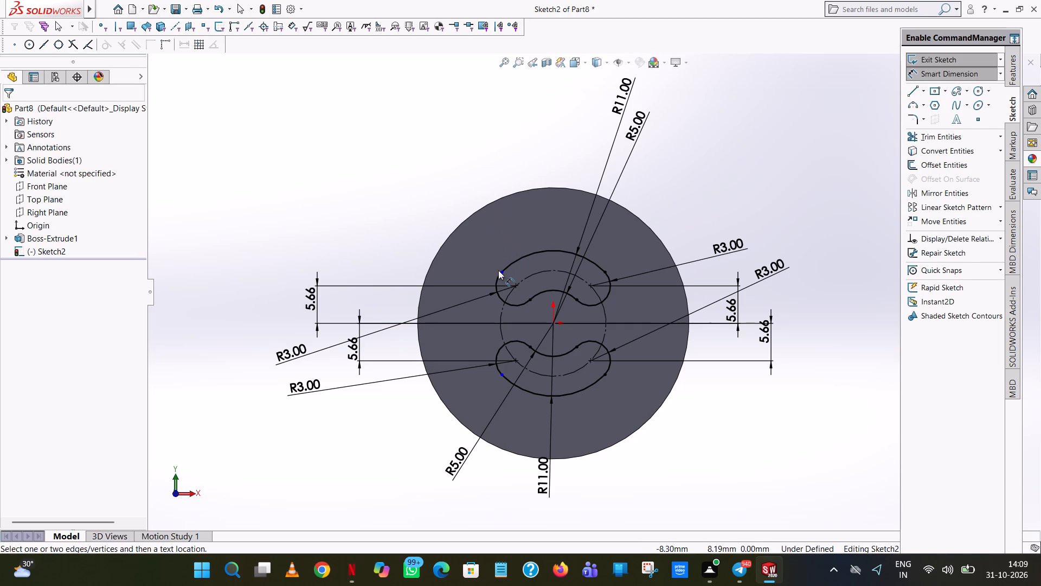
Dimension the vertical distances from the origin to the left endpoints of both slots' outer arcs.
{"action": "left_click", "coordinate": [500, 270]}
{"action": "left_click", "coordinate": [553, 322]}
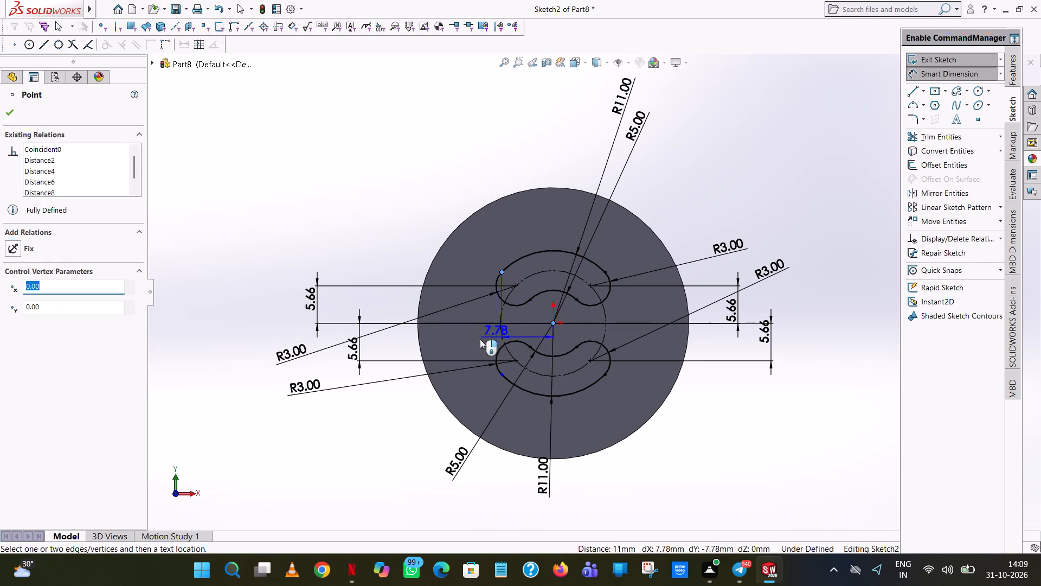
{"action": "left_click", "coordinate": [383, 299]}
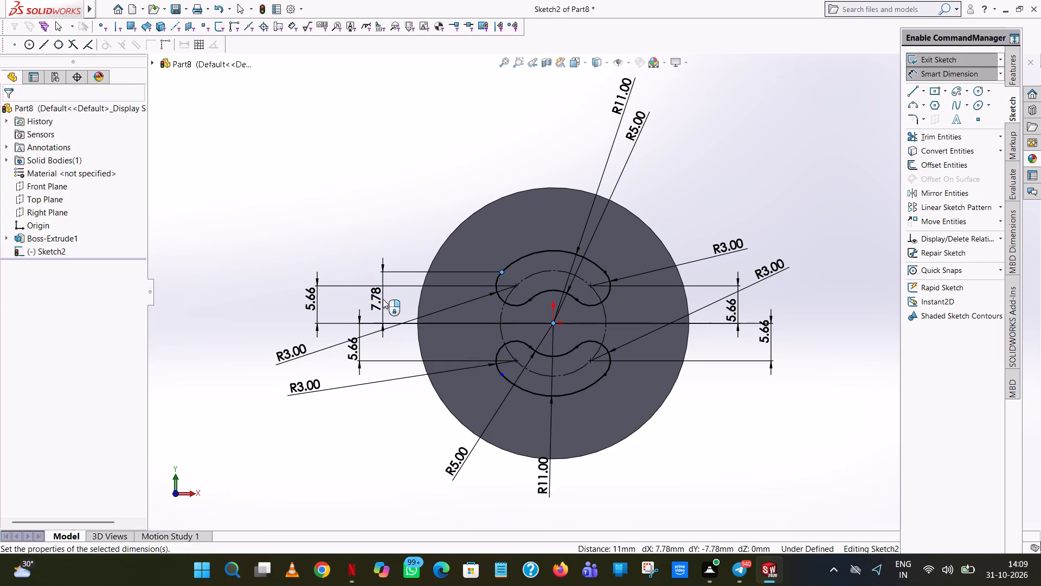
{"action": "left_click", "coordinate": [334, 282]}
{"action": "left_click", "coordinate": [421, 196]}
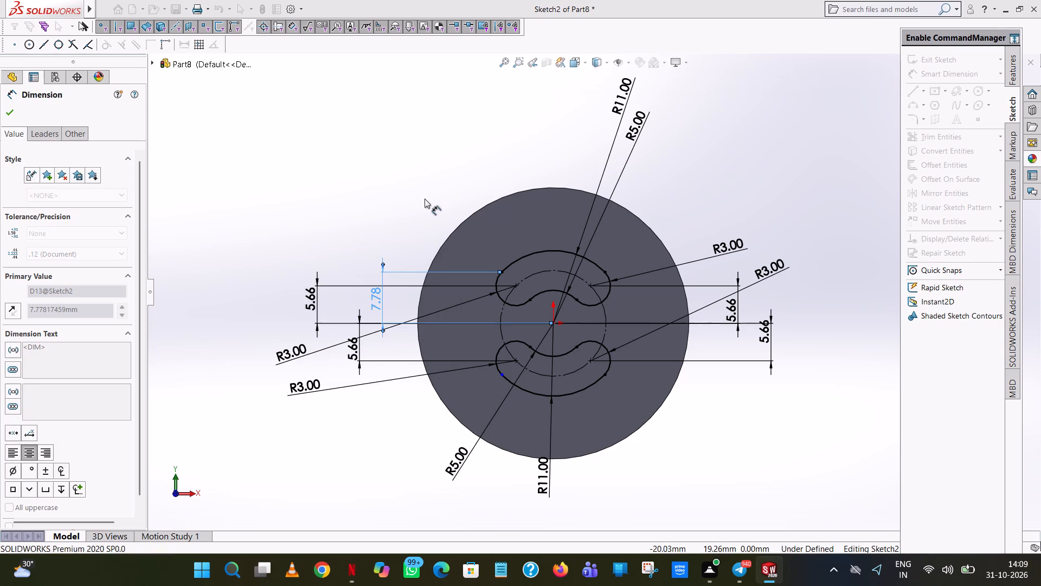
{"action": "left_click", "coordinate": [501, 375]}
{"action": "left_click", "coordinate": [555, 322]}
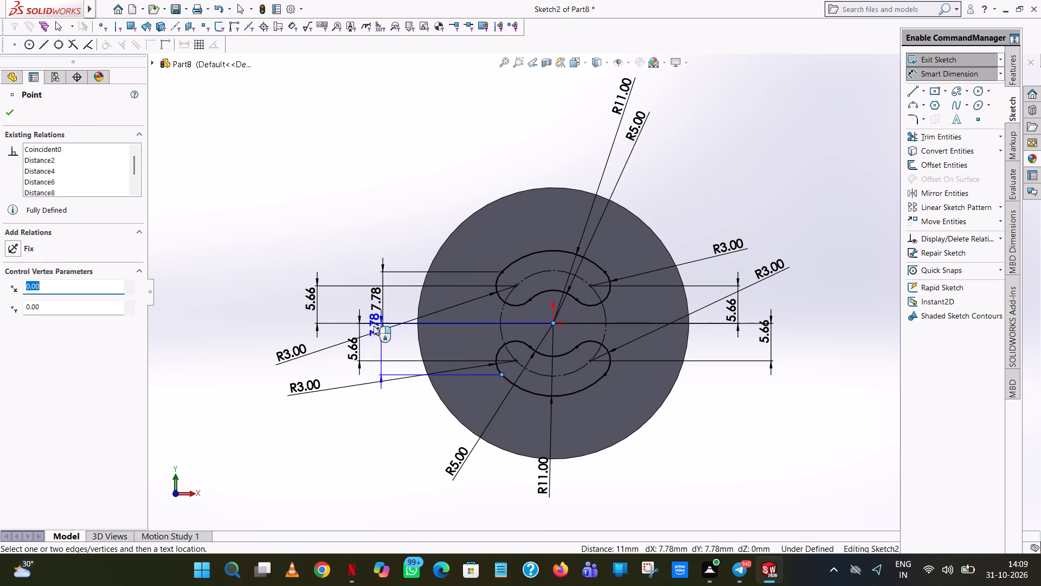
{"action": "left_click", "coordinate": [334, 334]}
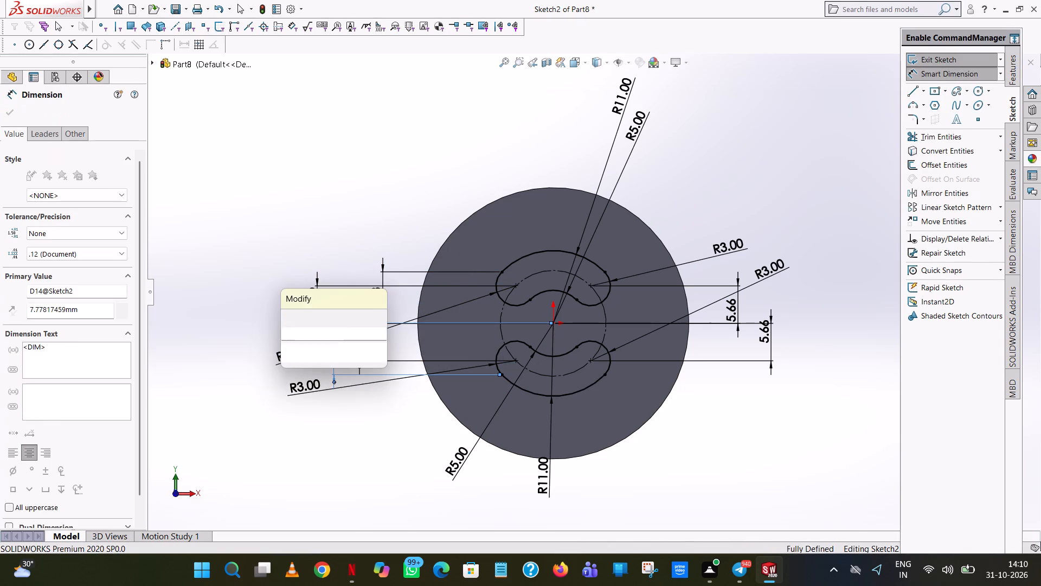
{"action": "left_click", "coordinate": [287, 319]}
{"action": "left_click", "coordinate": [460, 187]}
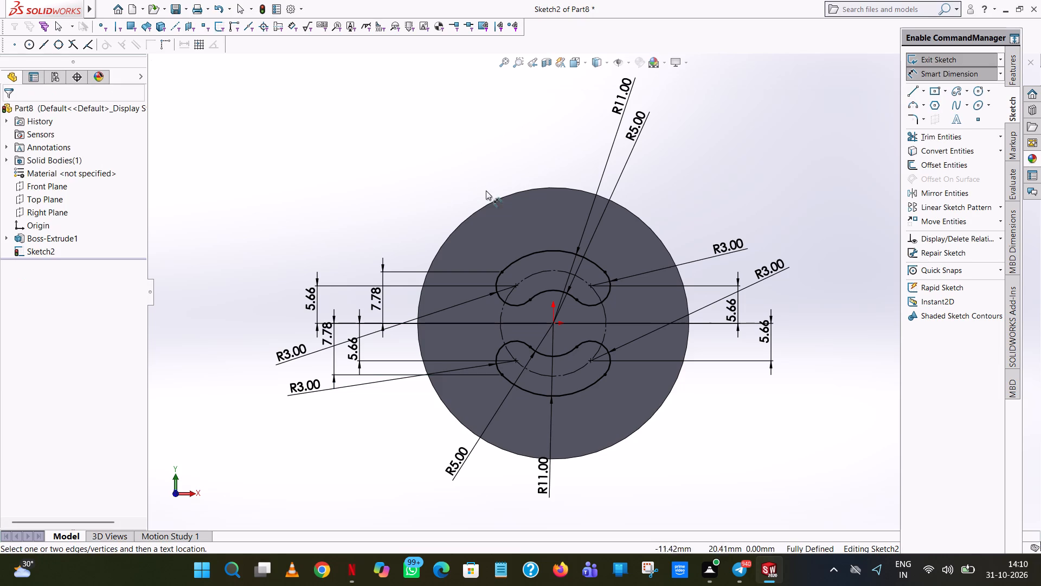
Cut both curved slots into the disc with a blind Extruded Cut 2.5 mm deep.
{"action": "left_click", "coordinate": [1013, 63]}
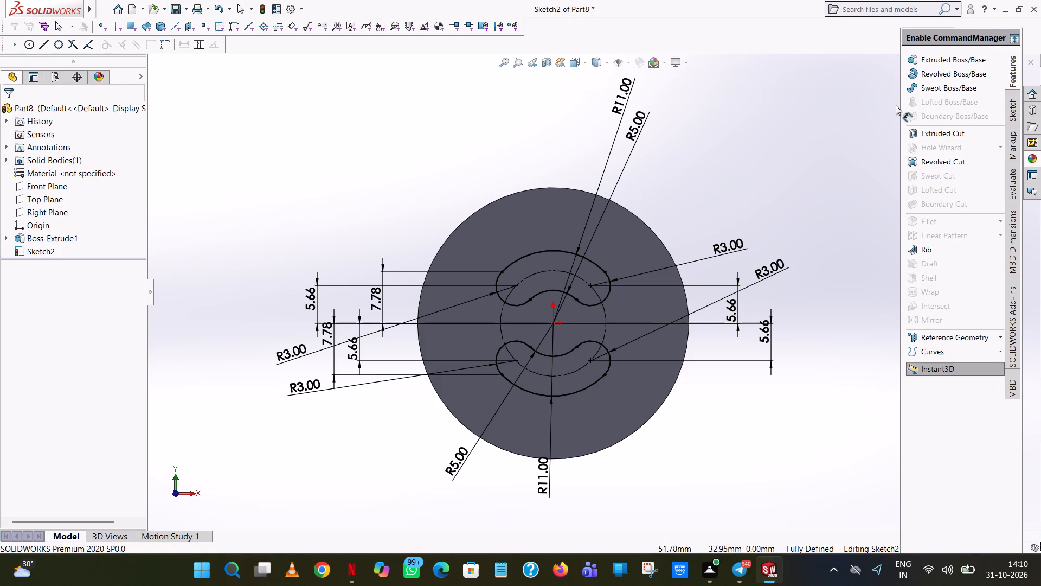
{"action": "left_click", "coordinate": [936, 132]}
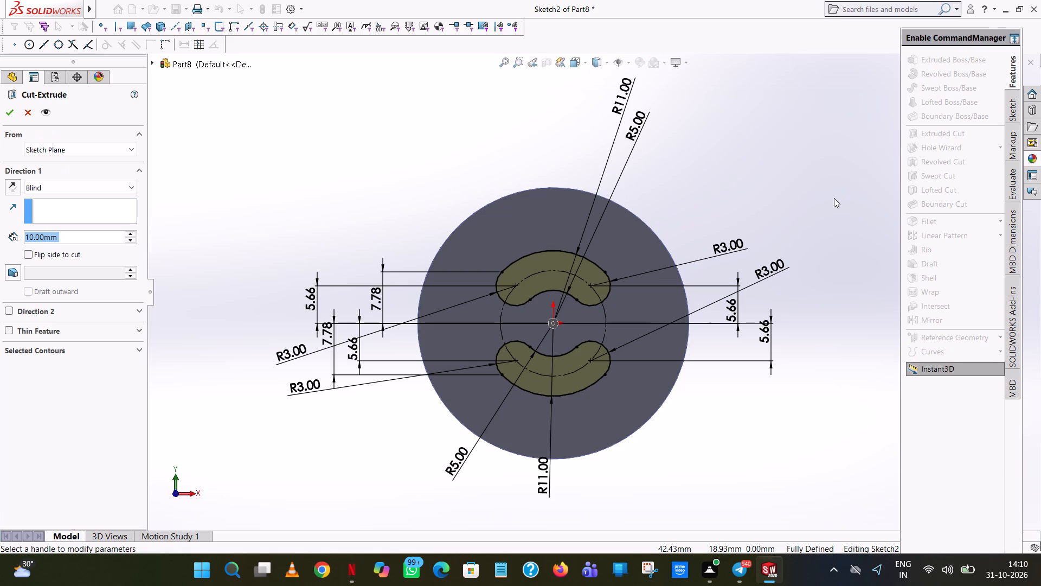
{"action": "middle_click_drag", "start_coordinate": [829, 202], "coordinate": [791, 203]}
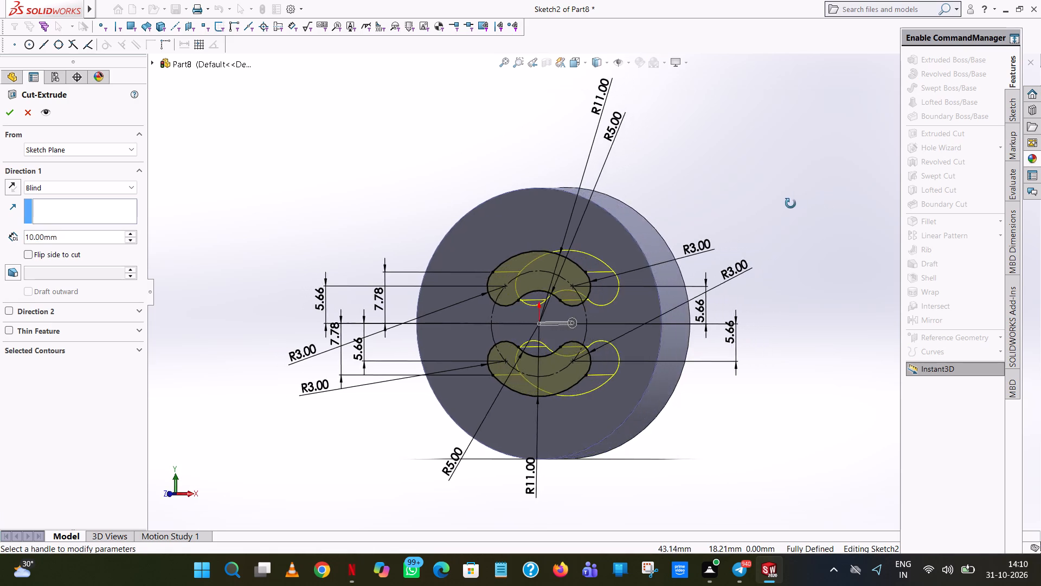
{"action": "middle_click_drag", "start_coordinate": [791, 203], "coordinate": [730, 225]}
{"action": "double_click", "coordinate": [88, 242]}
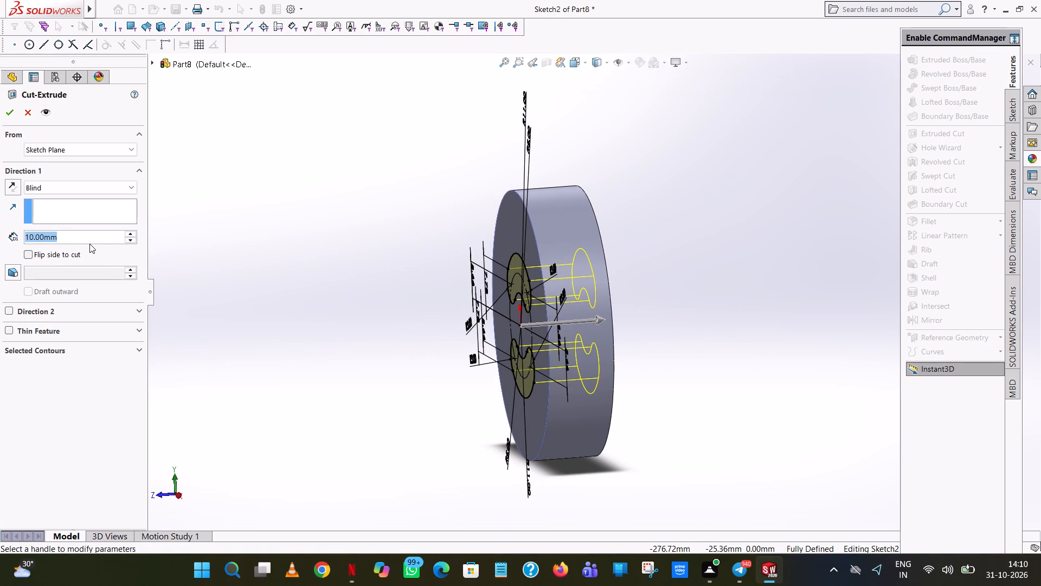
{"action": "type", "text": "2.5"}
{"action": "key", "text": "Return"}
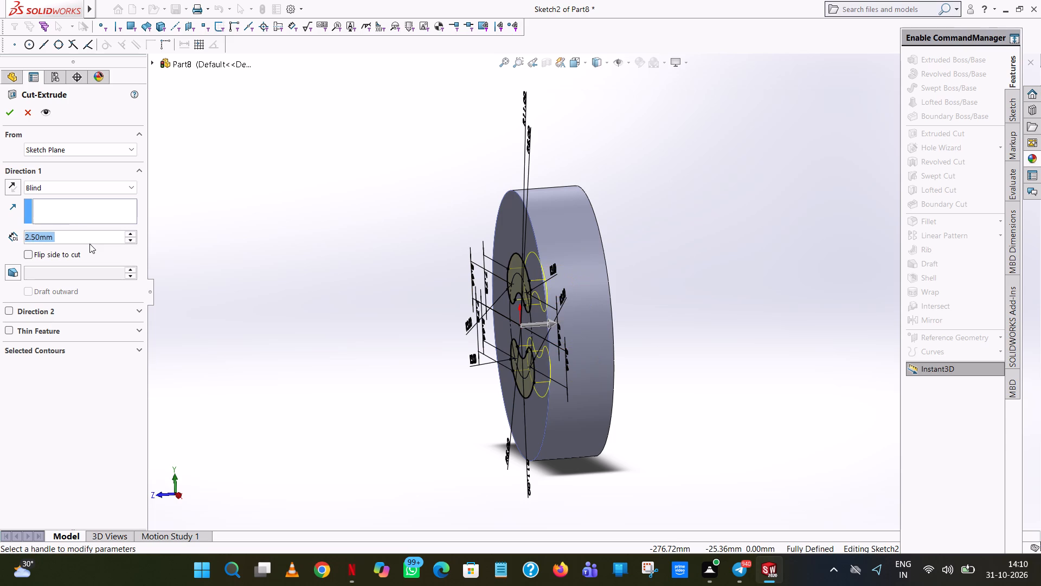
{"action": "left_click", "coordinate": [10, 114]}
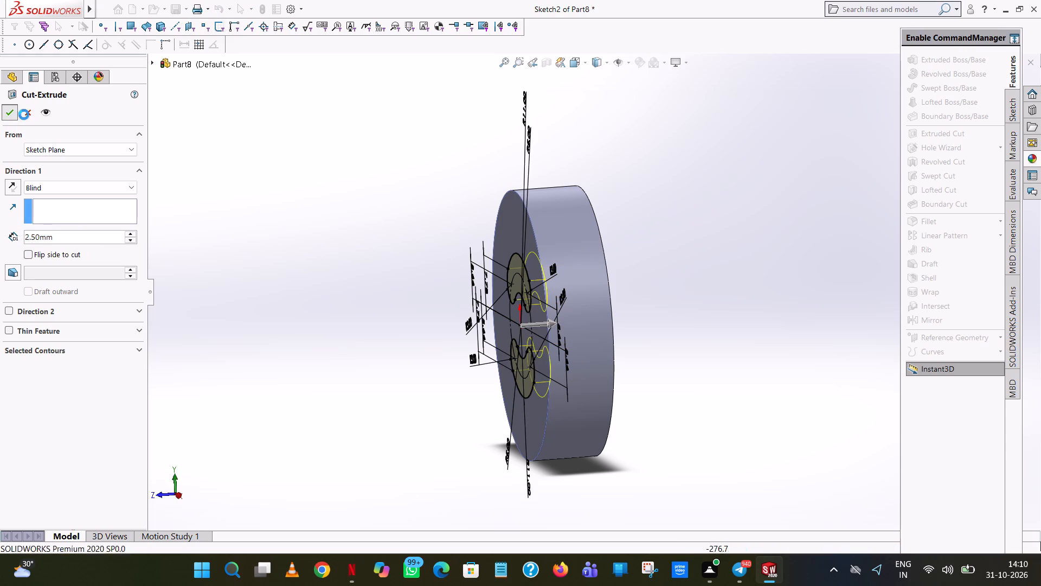
{"action": "left_click", "coordinate": [362, 186]}
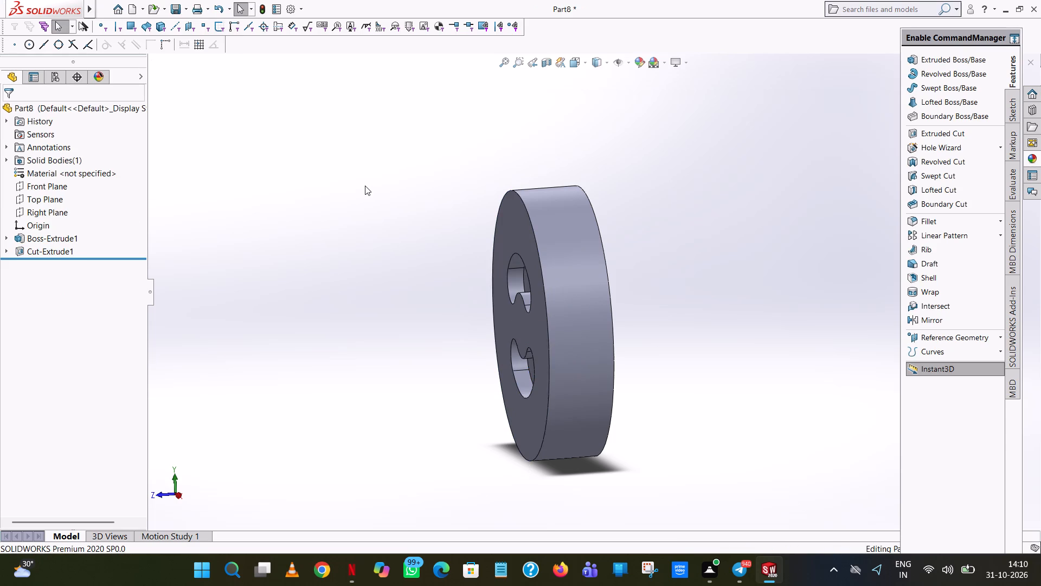
Start an Extruded Cut sketch on the disc's slotted face and draw a 2.5 mm radius circle centred on the origin.
{"action": "middle_click_drag", "start_coordinate": [410, 201], "coordinate": [615, 159]}
{"action": "middle_click_drag", "start_coordinate": [513, 187], "coordinate": [421, 220]}
{"action": "scroll", "coordinate": [422, 220], "scroll_direction": "up", "scroll_amount": 1}
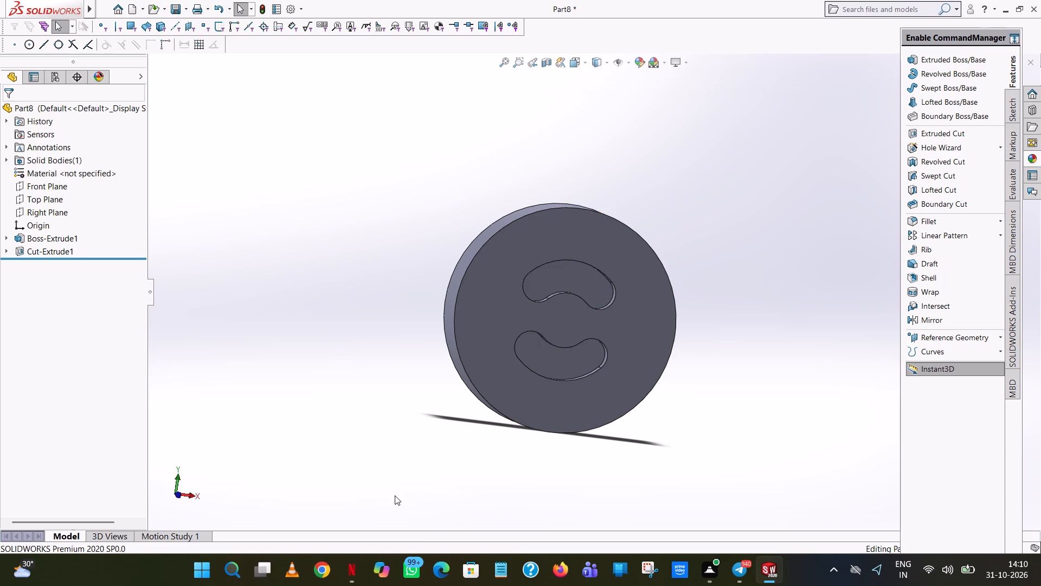
{"action": "left_click", "coordinate": [946, 131]}
{"action": "left_click", "coordinate": [563, 324]}
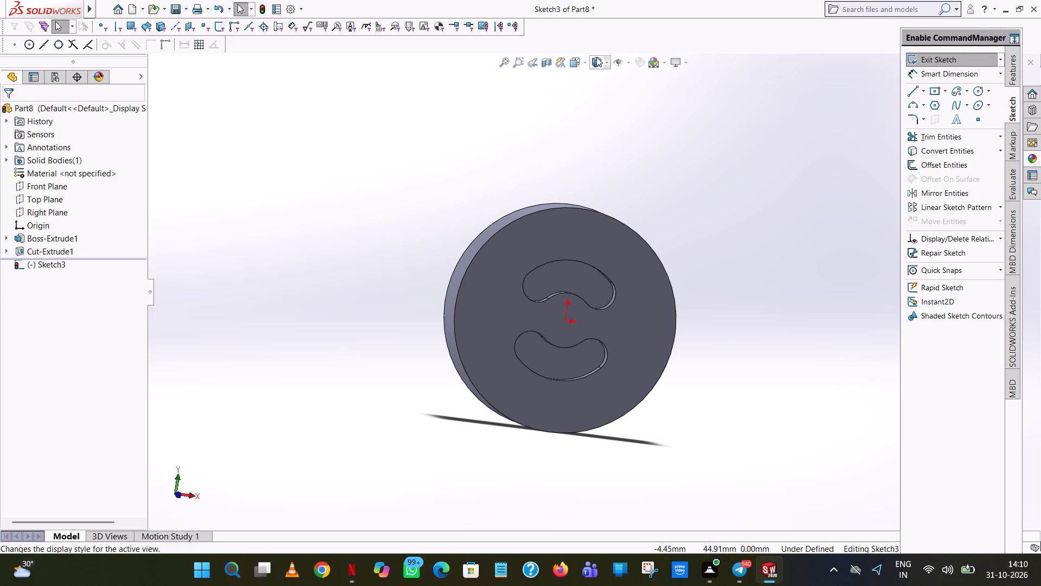
{"action": "left_click", "coordinate": [587, 61]}
{"action": "left_click", "coordinate": [636, 125]}
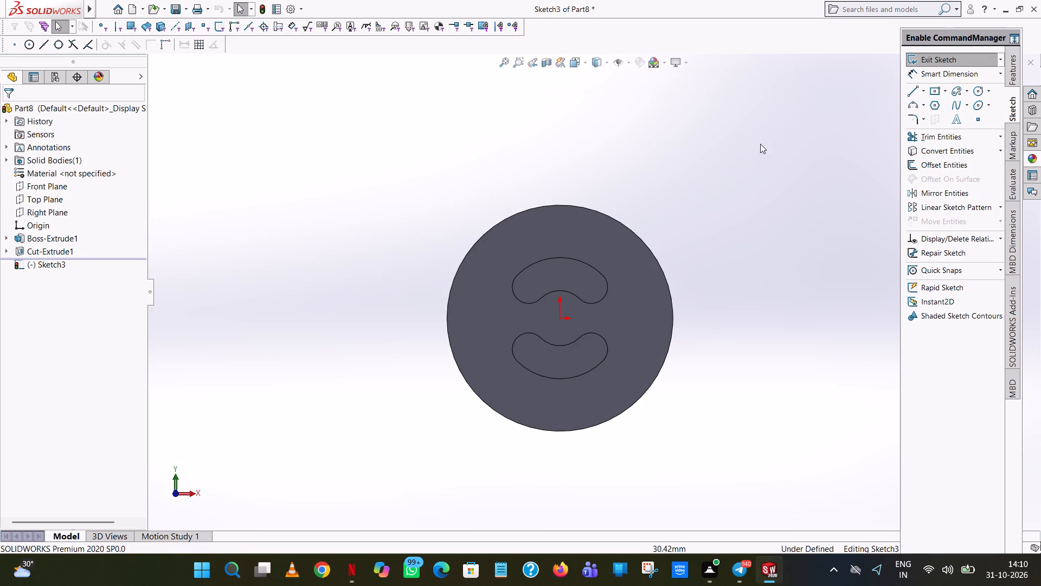
{"action": "left_click", "coordinate": [978, 91]}
{"action": "scroll", "coordinate": [538, 306], "scroll_direction": "down", "scroll_amount": 5}
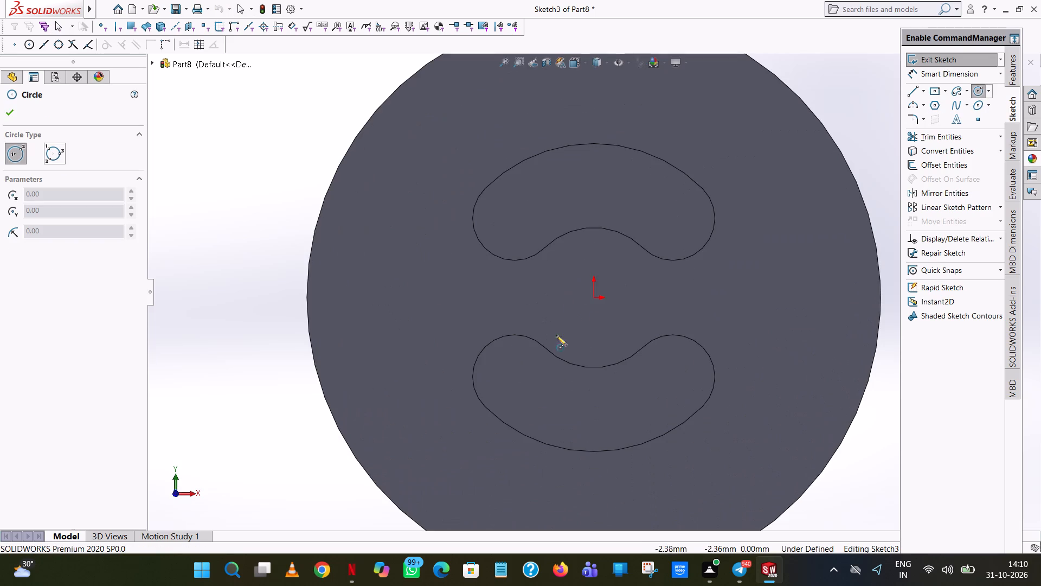
{"action": "left_click", "coordinate": [595, 299]}
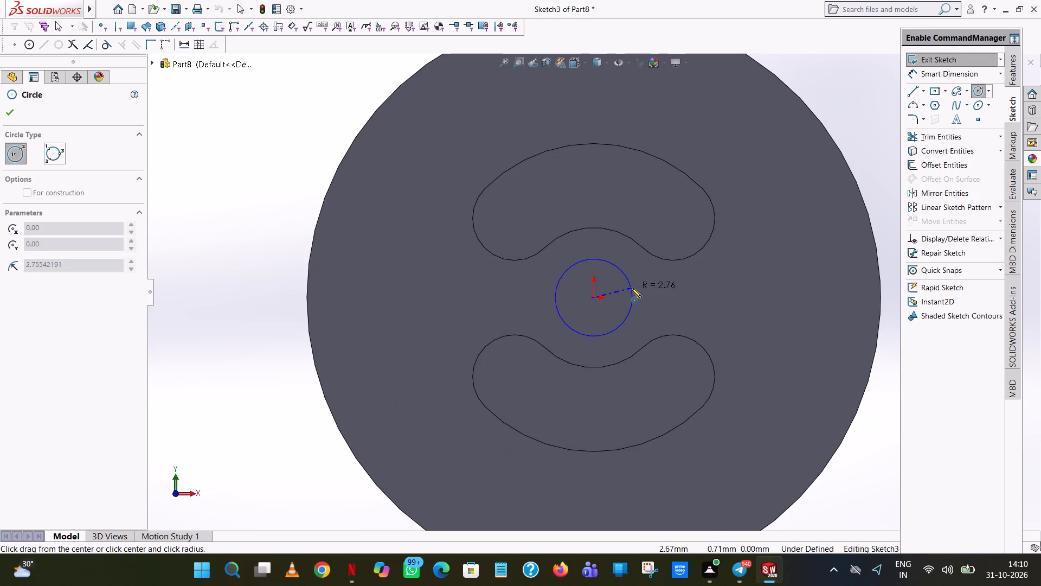
{"action": "left_click", "coordinate": [631, 288]}
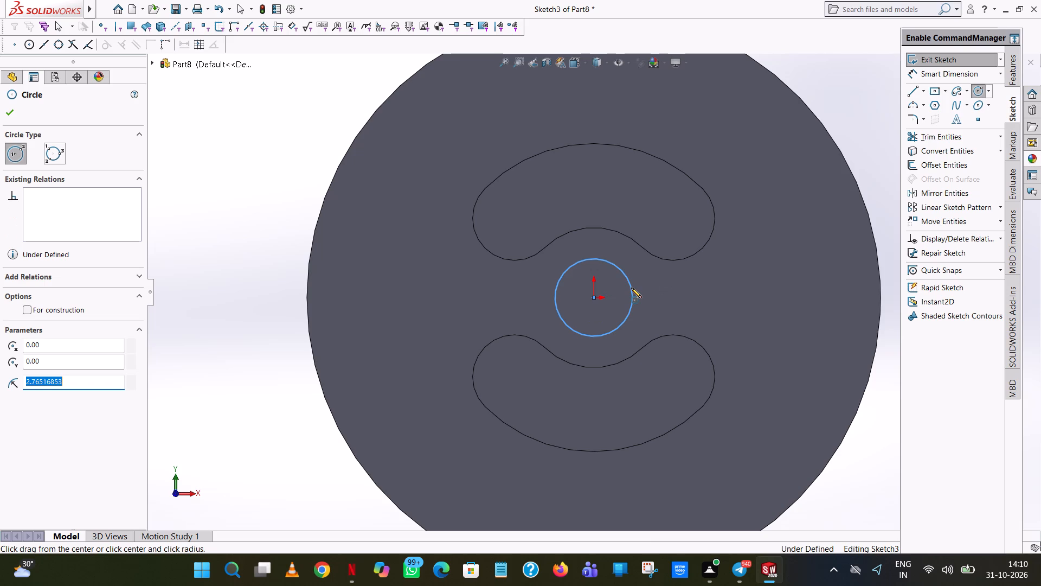
{"action": "type", "text": "2.5"}
{"action": "key", "text": "Return"}
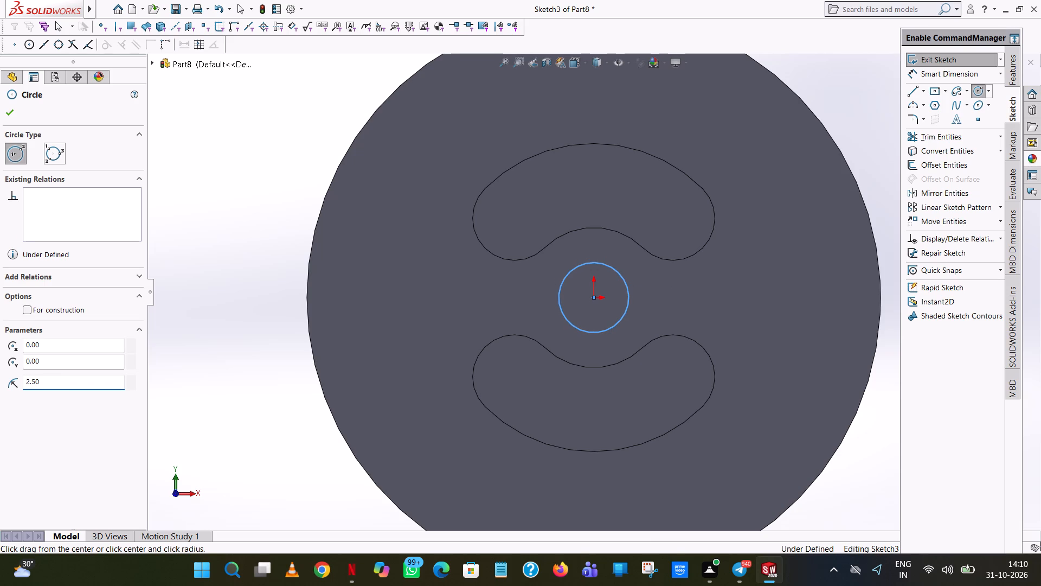
{"action": "right_click", "coordinate": [631, 287]}
{"action": "left_click", "coordinate": [671, 300]}
{"action": "scroll", "coordinate": [671, 300], "scroll_direction": "up", "scroll_amount": 5}
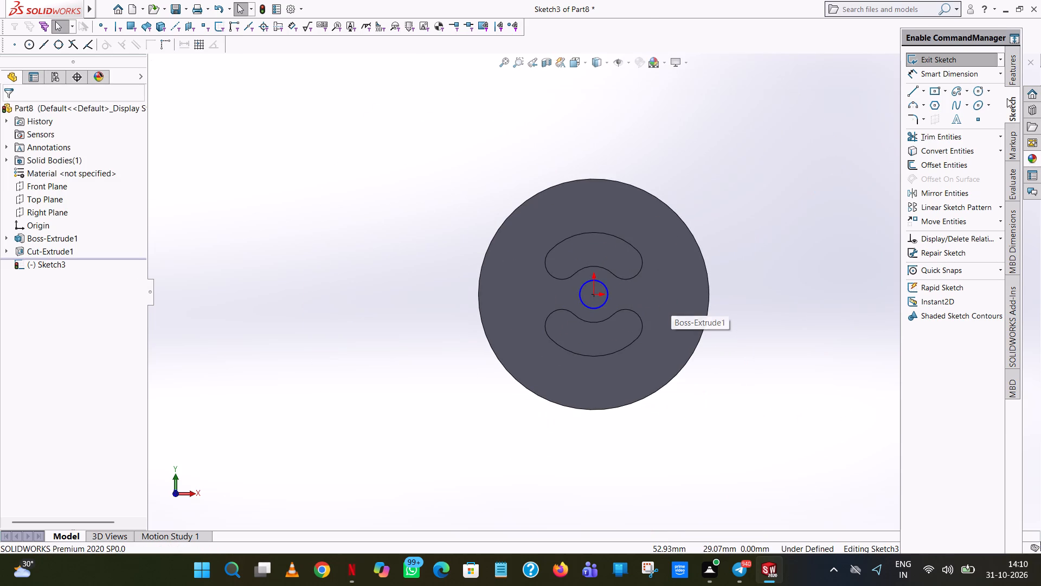
Draw an 8 mm radius circle centred on the origin, around the 2.5 mm radius circle.
{"action": "left_click", "coordinate": [980, 92]}
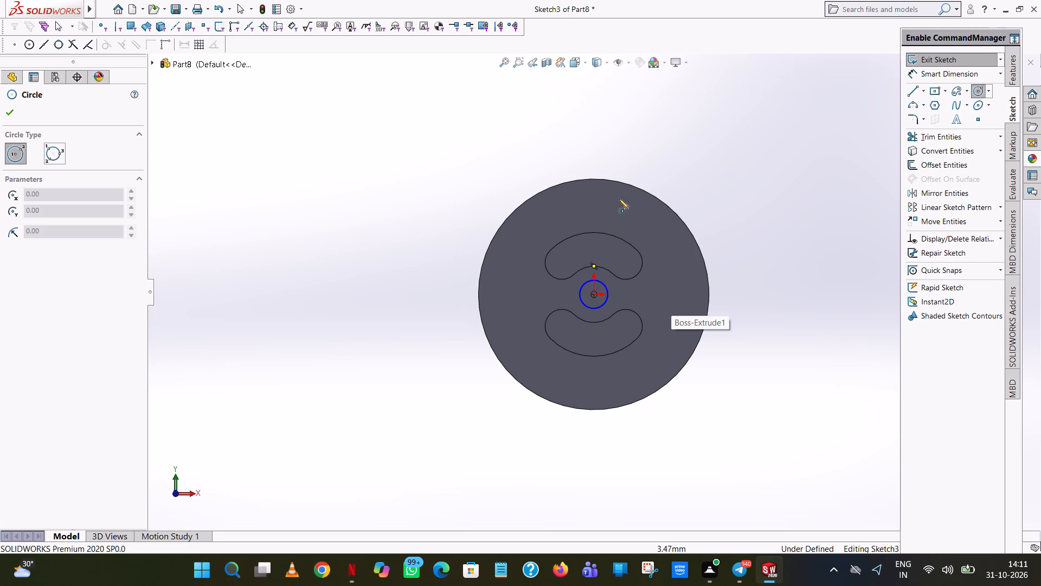
{"action": "left_click", "coordinate": [595, 295]}
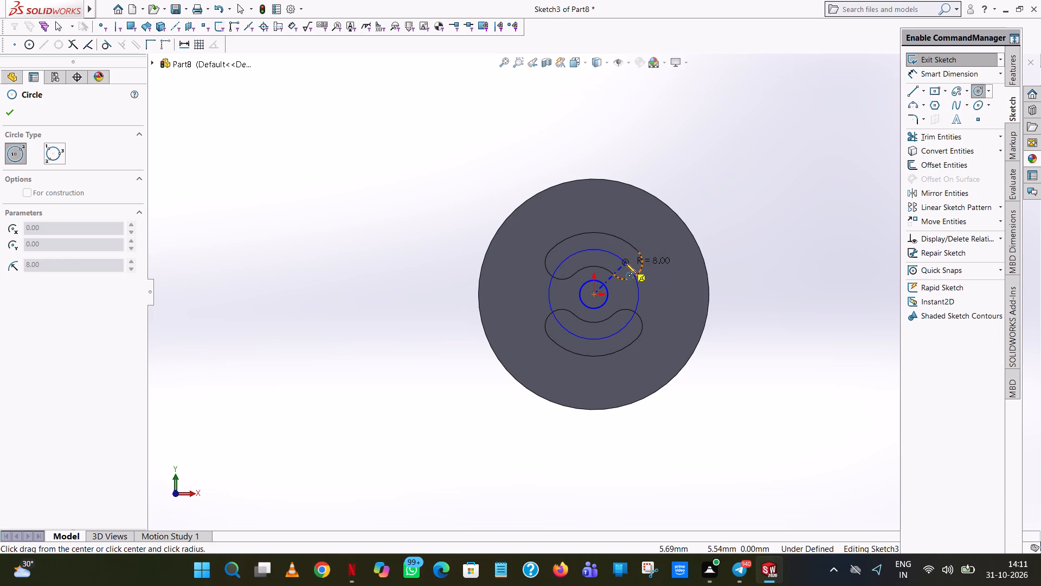
{"action": "left_click", "coordinate": [626, 263]}
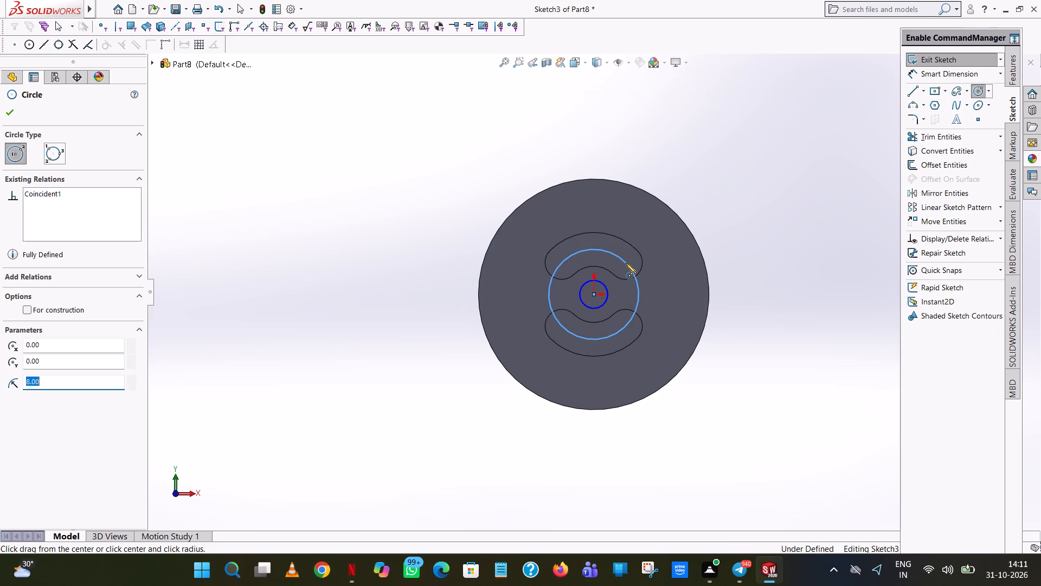
{"action": "right_click", "coordinate": [626, 263]}
{"action": "left_click", "coordinate": [651, 268]}
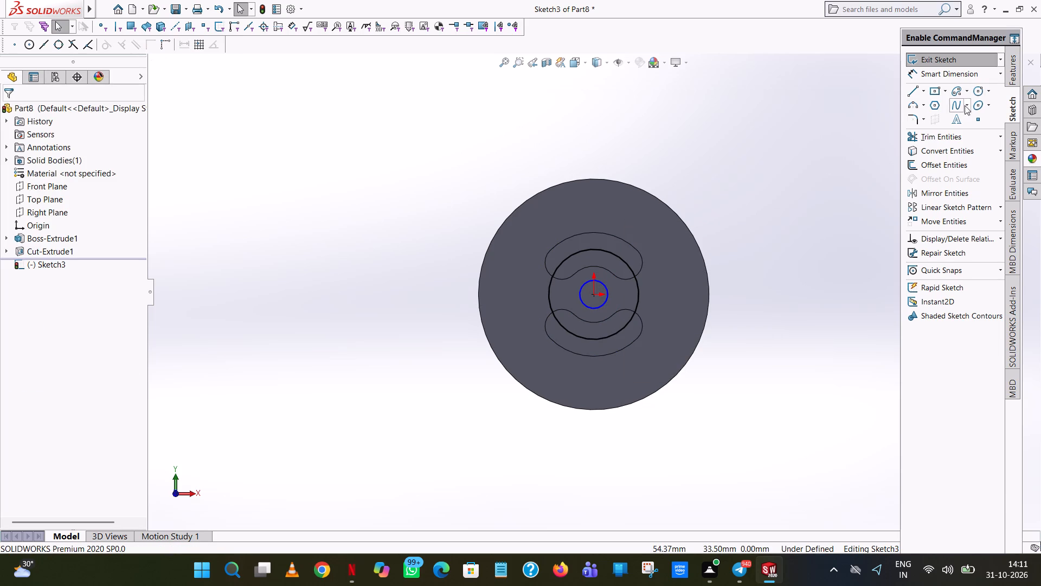
Draw two 1 mm radius circles centred on the top and bottom quadrant points of the 8 mm radius circle.
{"action": "left_click", "coordinate": [981, 90]}
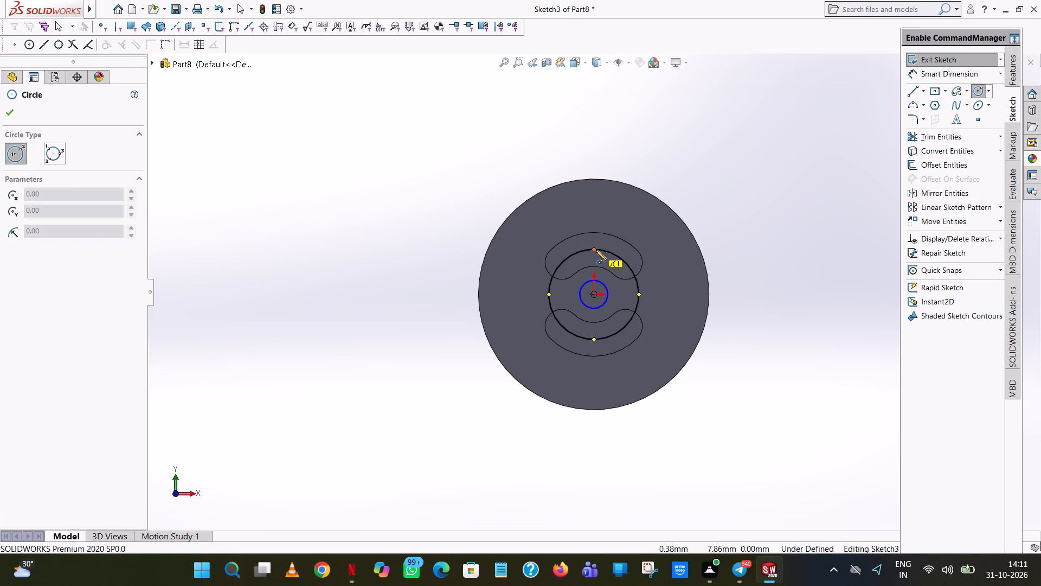
{"action": "left_click", "coordinate": [595, 250]}
{"action": "left_click", "coordinate": [601, 243]}
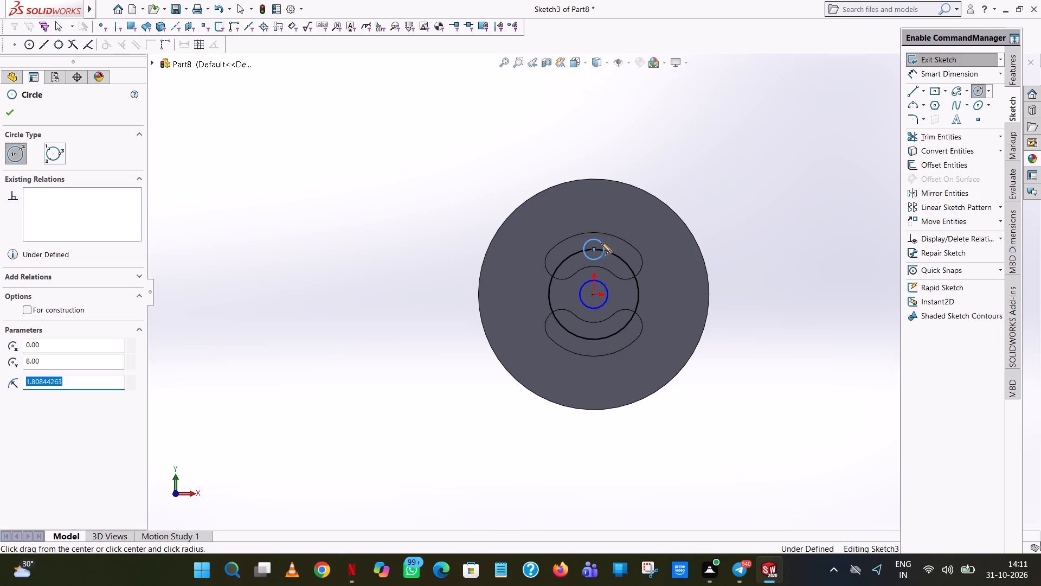
{"action": "key", "text": "1"}
{"action": "key", "text": "Return"}
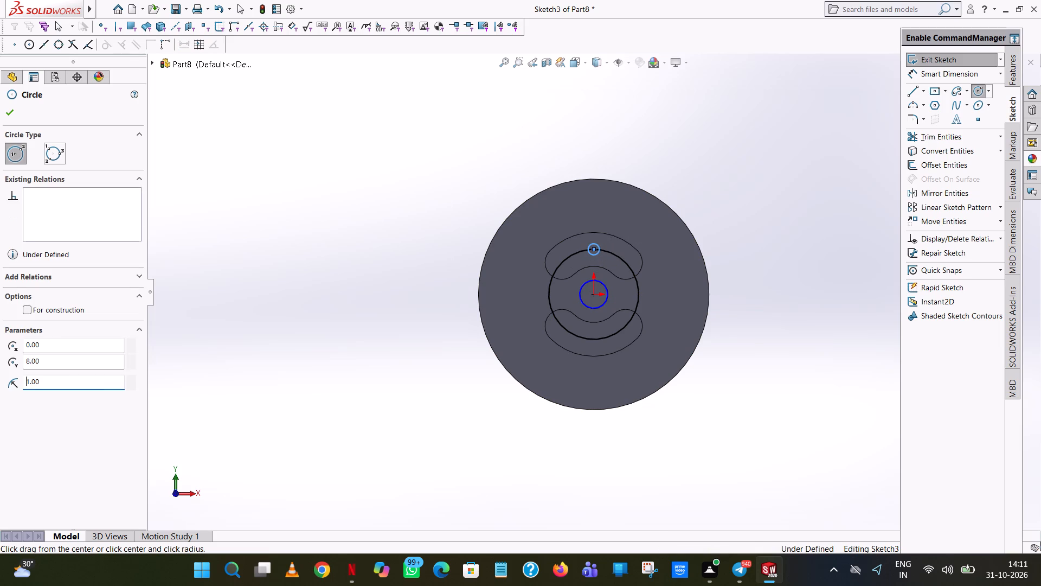
{"action": "left_click", "coordinate": [593, 340]}
{"action": "left_click", "coordinate": [601, 336]}
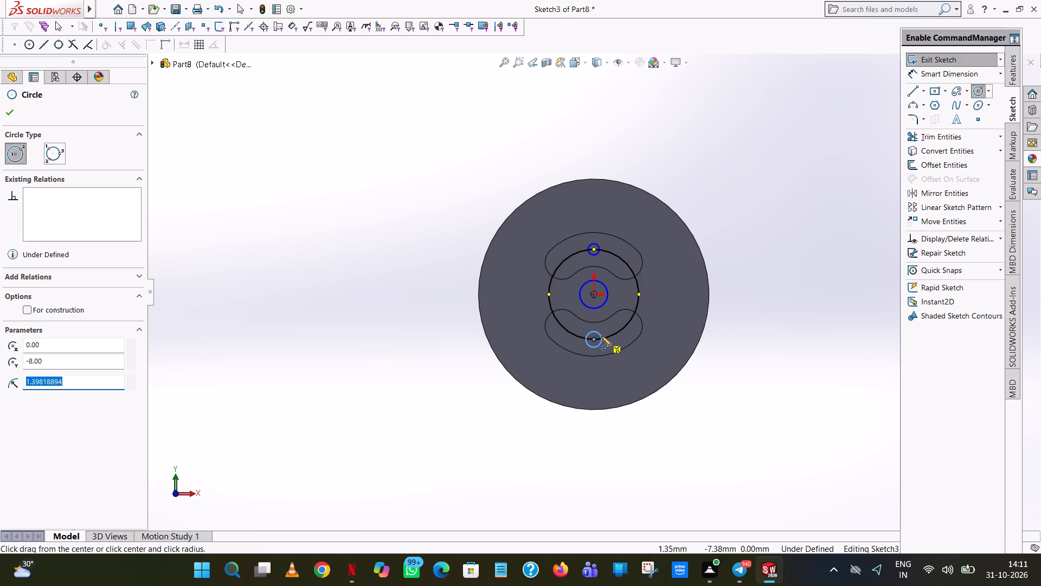
{"action": "key", "text": "1"}
{"action": "key", "text": "Return"}
{"action": "right_click", "coordinate": [601, 336]}
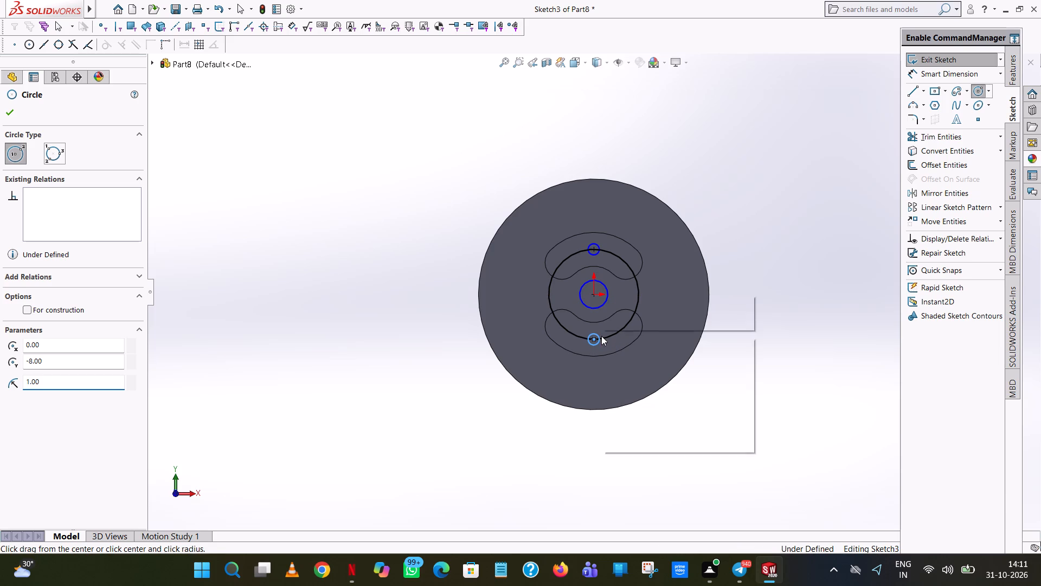
{"action": "left_click", "coordinate": [615, 342]}
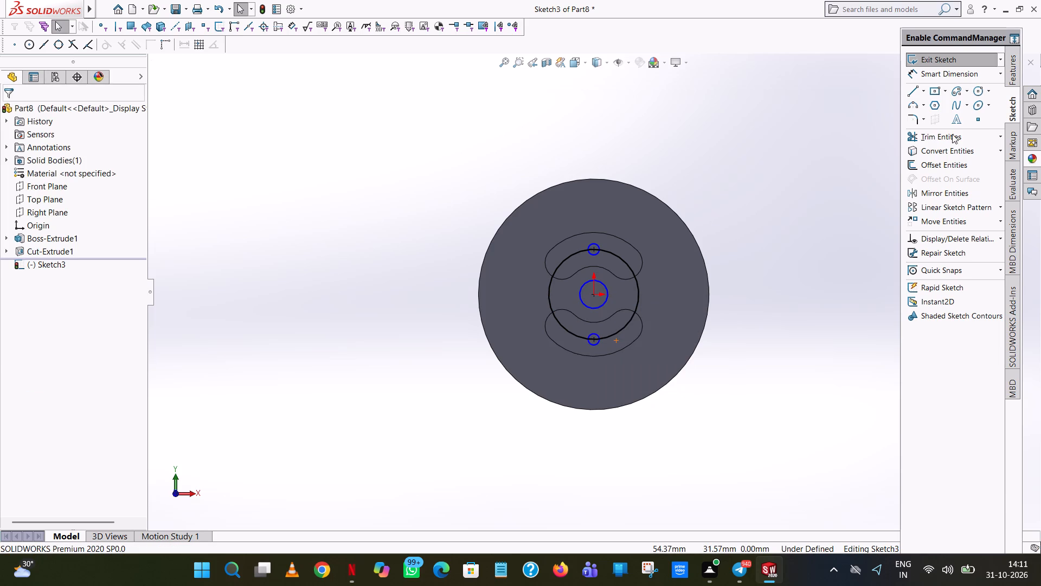
Dimension the diameters of the upper and lower small circles and of the central circle.
{"action": "left_click", "coordinate": [971, 73]}
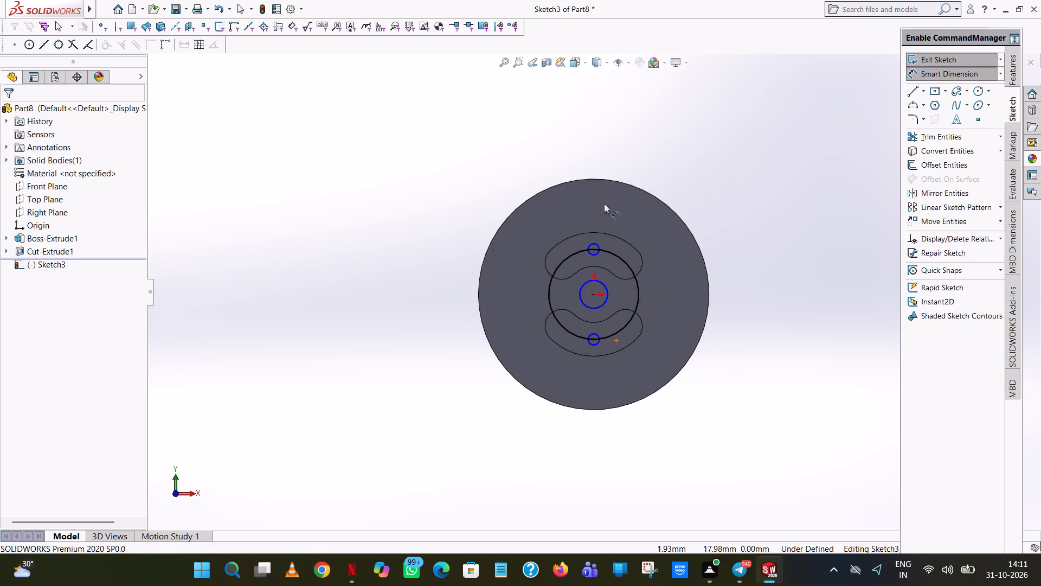
{"action": "left_click", "coordinate": [595, 242]}
{"action": "left_click", "coordinate": [684, 112]}
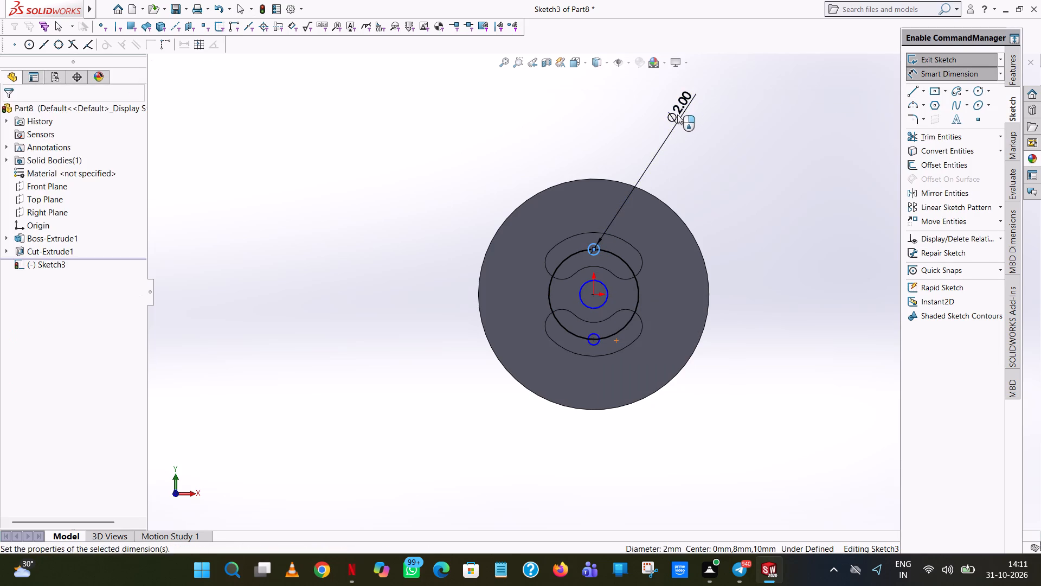
{"action": "left_click", "coordinate": [641, 90]}
{"action": "left_click", "coordinate": [754, 210]}
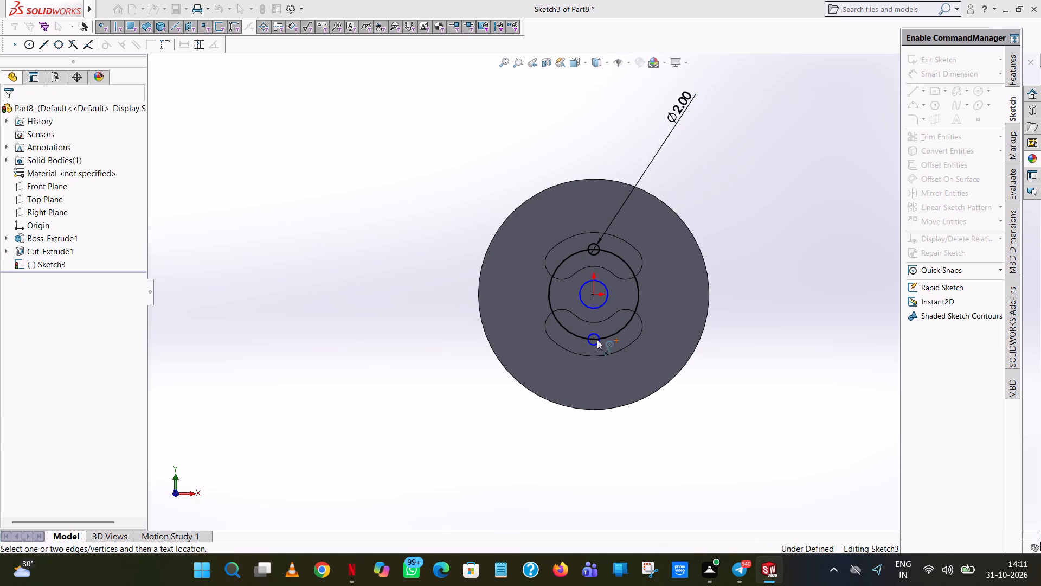
{"action": "left_click", "coordinate": [594, 347]}
{"action": "left_click", "coordinate": [462, 429]}
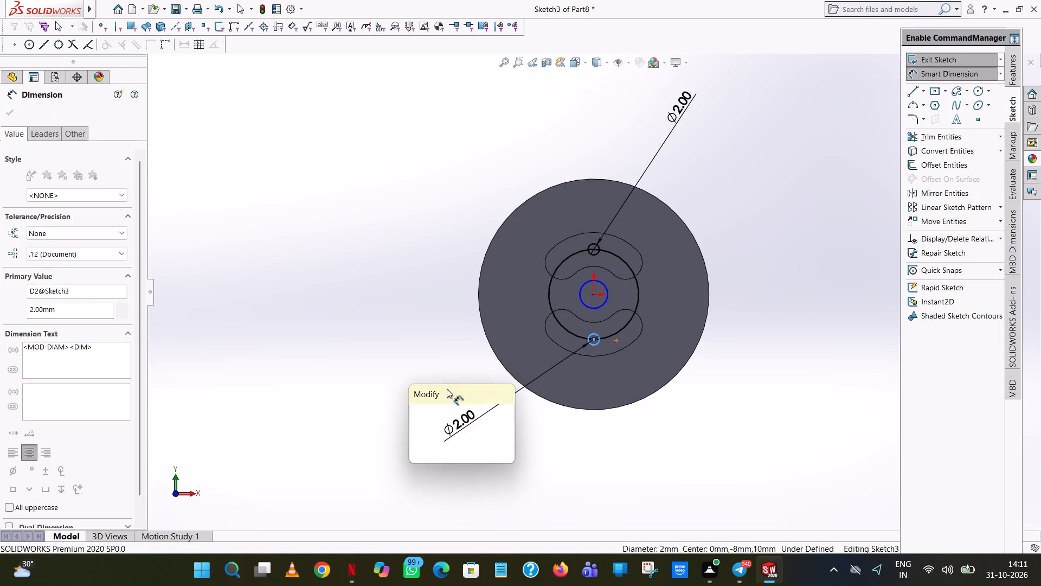
{"action": "left_click", "coordinate": [419, 408]}
{"action": "left_click", "coordinate": [338, 221]}
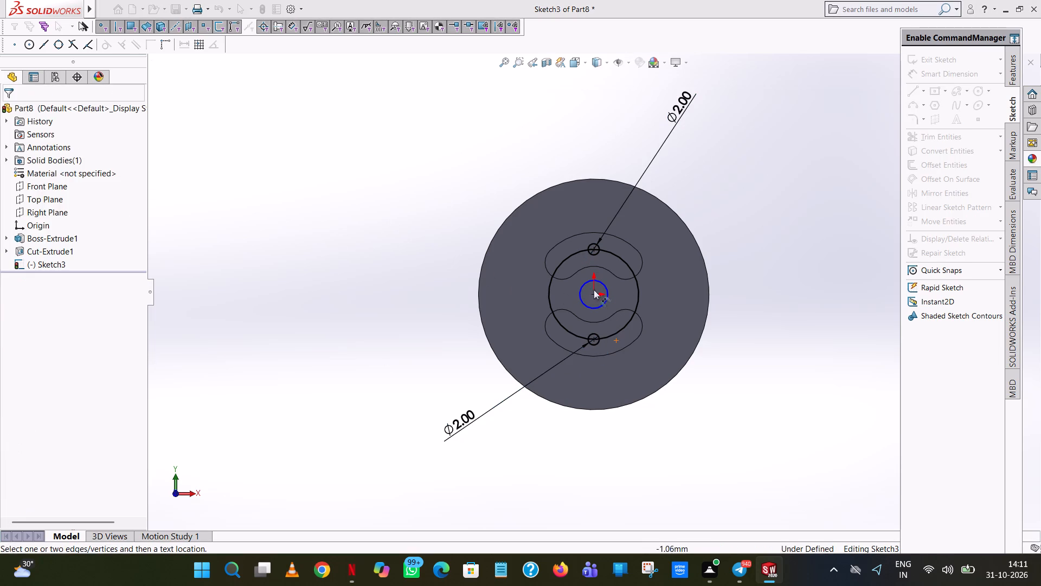
{"action": "left_click", "coordinate": [608, 287]}
{"action": "left_click", "coordinate": [770, 264]}
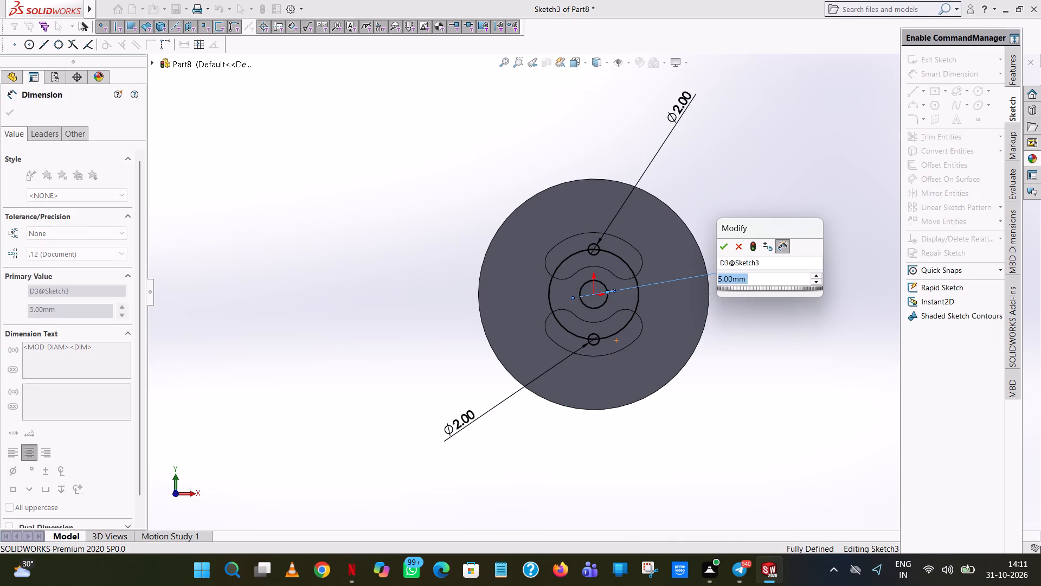
{"action": "left_click", "coordinate": [726, 246]}
{"action": "left_click", "coordinate": [759, 164]}
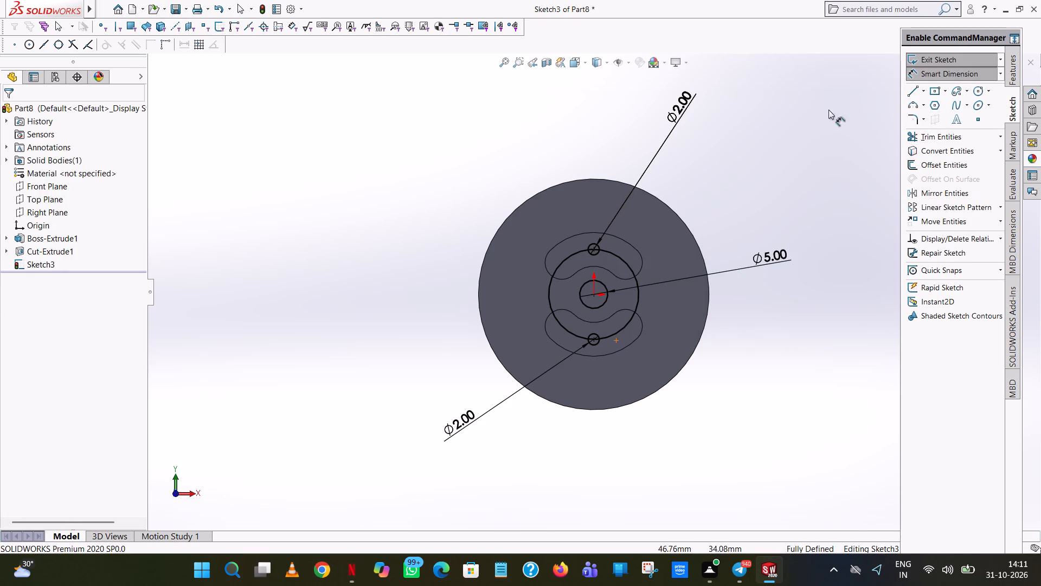
{"action": "left_click", "coordinate": [920, 73]}
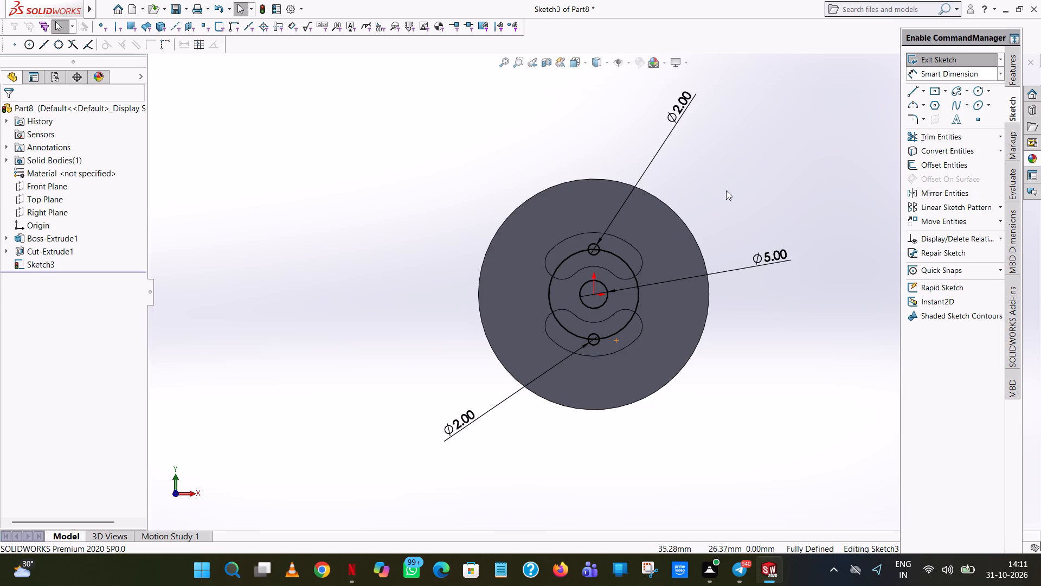
Convert the 8 mm radius circle to construction geometry.
{"action": "left_click", "coordinate": [639, 289]}
{"action": "right_click", "coordinate": [639, 289]}
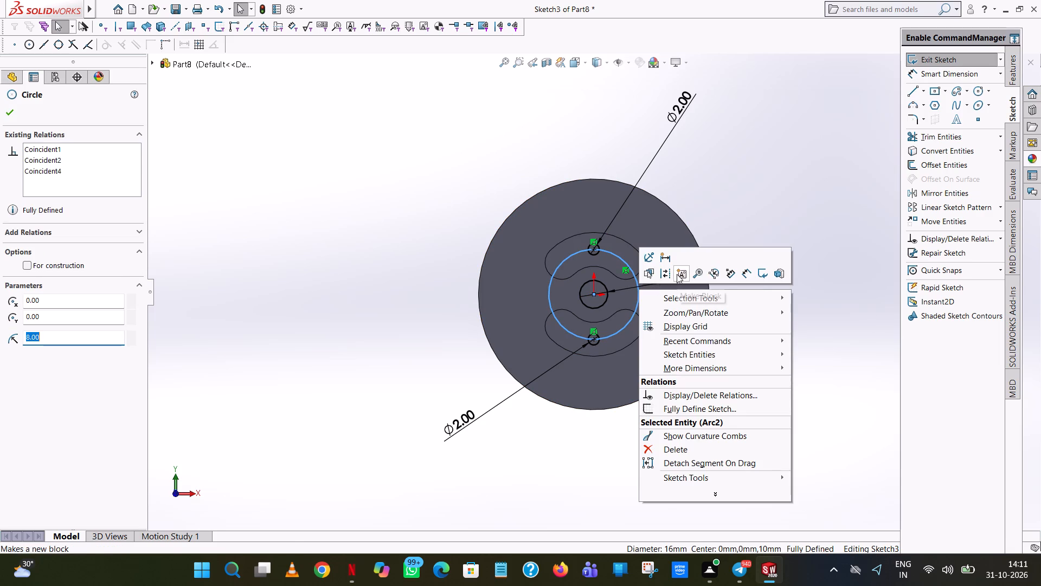
{"action": "left_click", "coordinate": [669, 274]}
Cut the central circle and the two small circles through the disc with a blind Extruded Cut 32.5 mm deep.
{"action": "left_click", "coordinate": [1007, 68]}
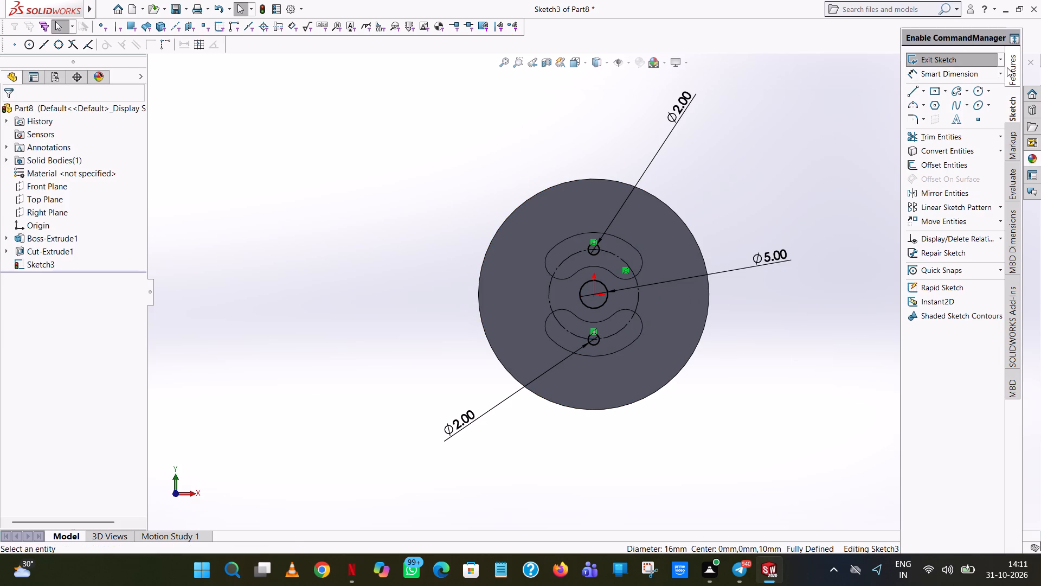
{"action": "left_click", "coordinate": [930, 131]}
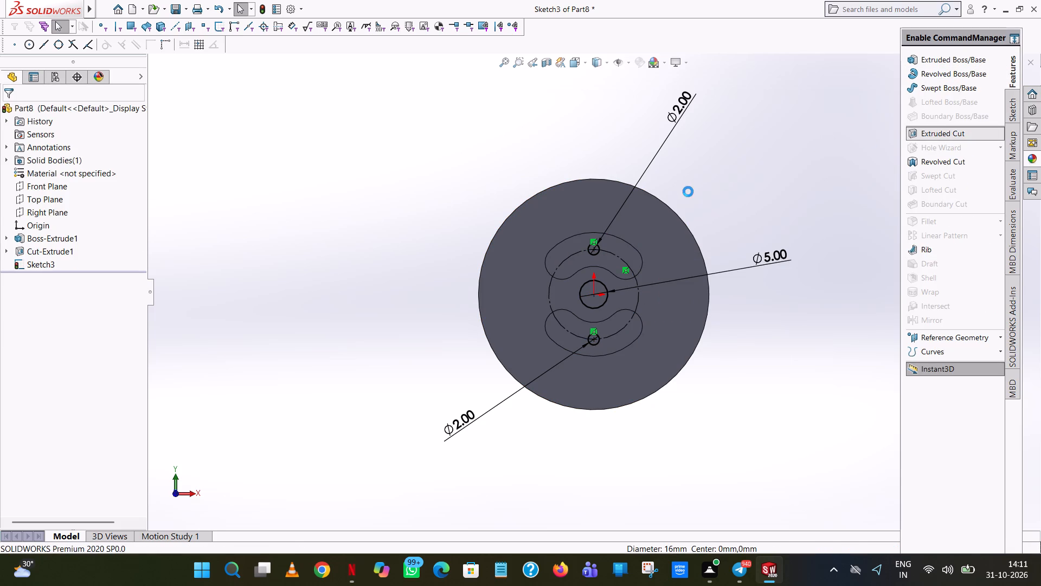
{"action": "middle_click_drag", "start_coordinate": [684, 196], "coordinate": [566, 237]}
{"action": "triple_click", "coordinate": [127, 233]}
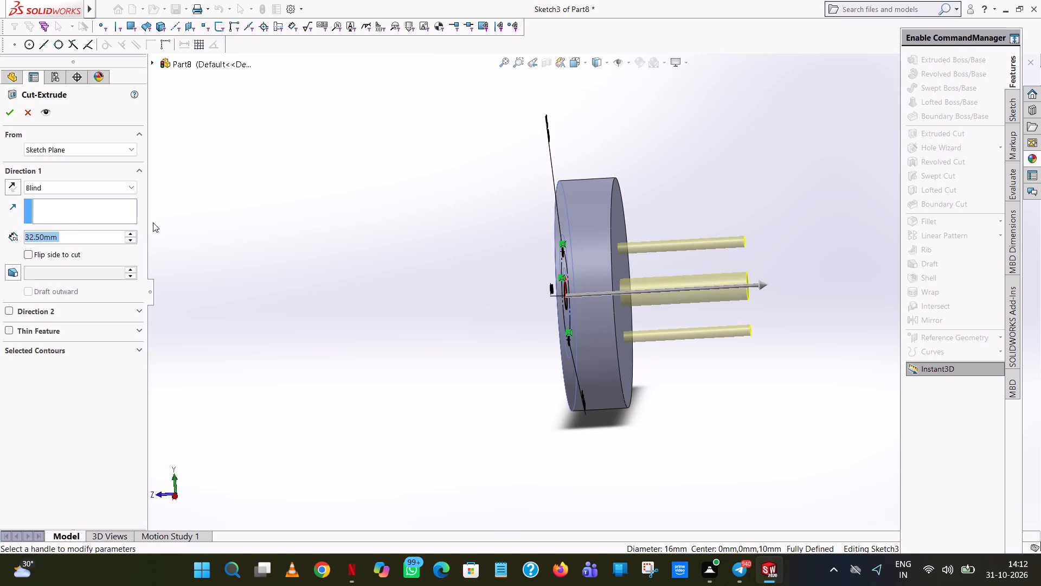
{"action": "middle_click_drag", "start_coordinate": [221, 223], "coordinate": [347, 255]}
{"action": "left_click", "coordinate": [15, 112]}
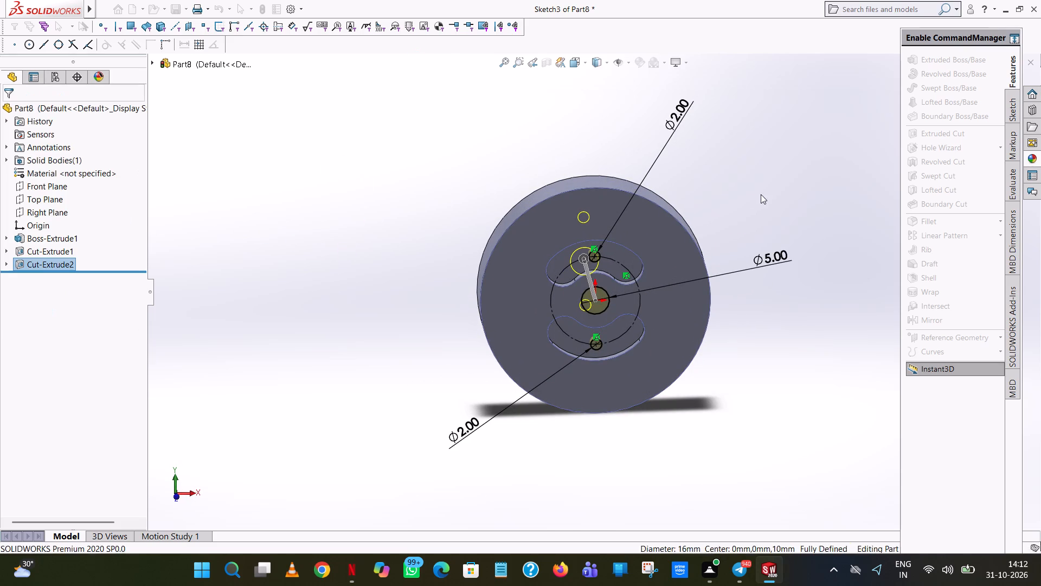
{"action": "left_click", "coordinate": [721, 187]}
Examine the disc's slotted front face and plain back face to check the three holes.
{"action": "middle_click_drag", "start_coordinate": [714, 180], "coordinate": [700, 142]}
{"action": "scroll", "coordinate": [705, 176], "scroll_direction": "up", "scroll_amount": 2}
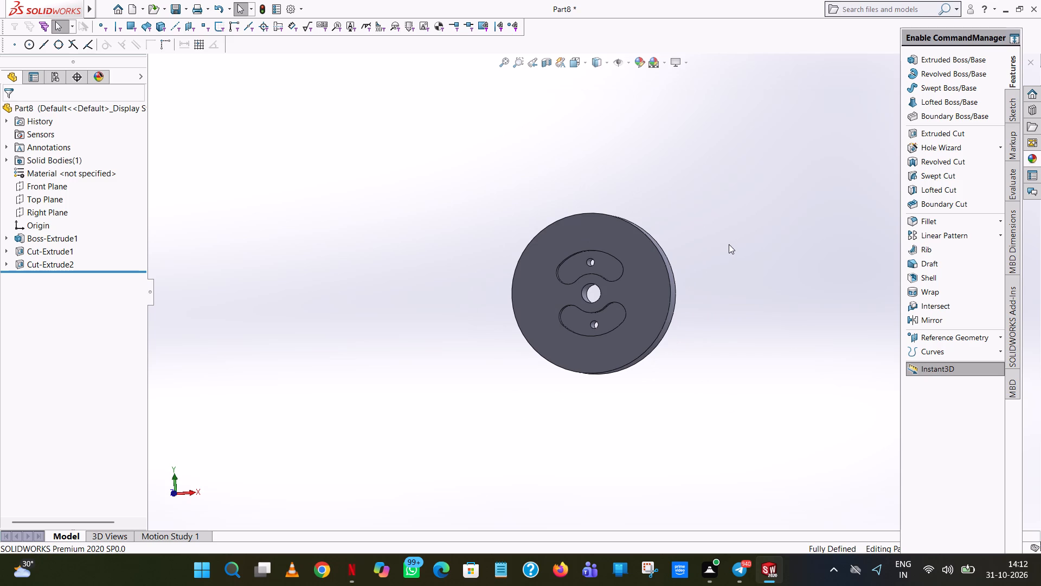
{"action": "middle_click_drag", "start_coordinate": [721, 248], "coordinate": [597, 285]}
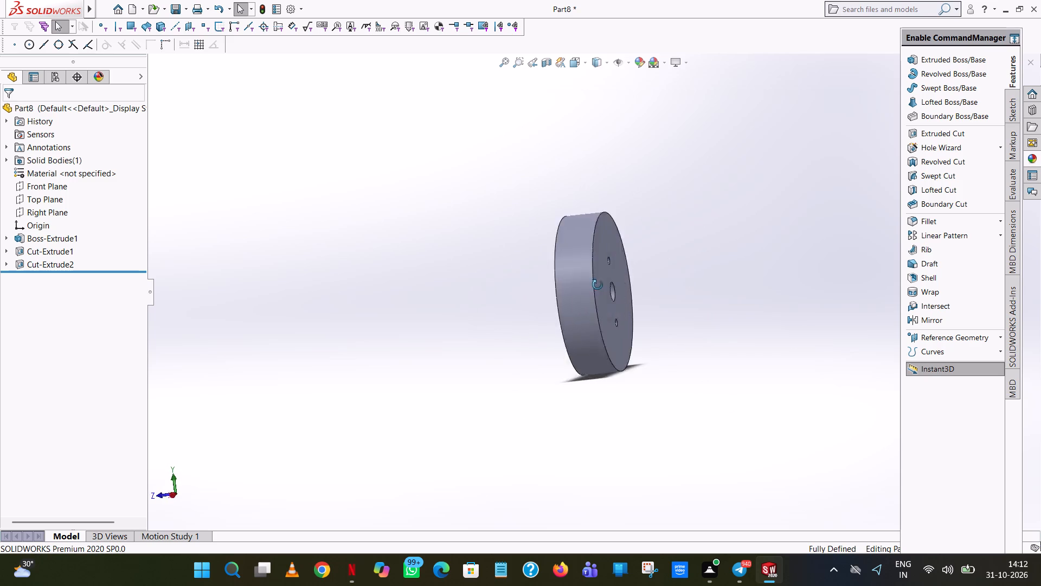
{"action": "middle_click_drag", "start_coordinate": [597, 285], "coordinate": [509, 307]}
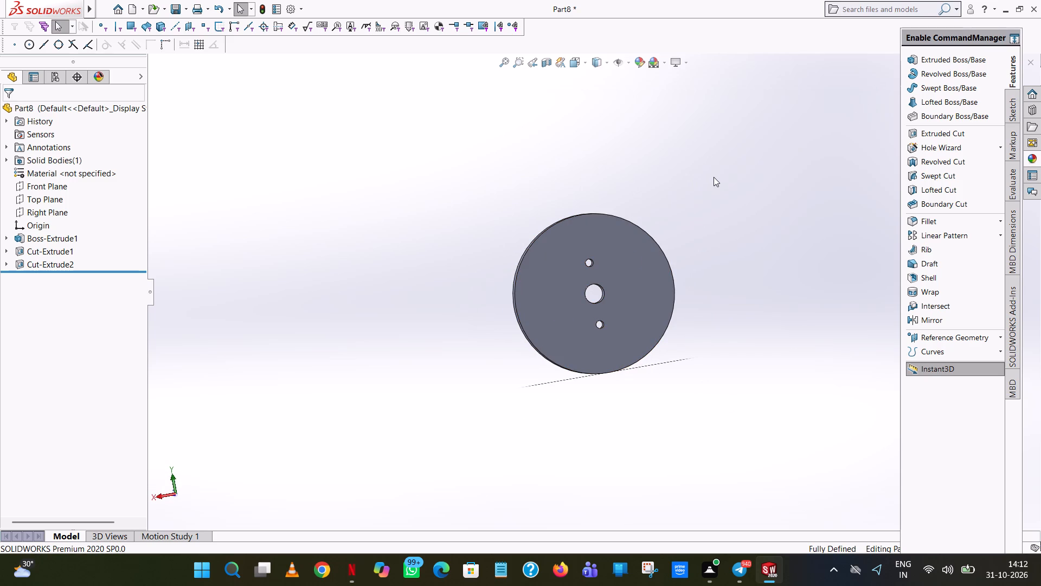
{"action": "scroll", "coordinate": [718, 176], "scroll_direction": "up", "scroll_amount": 1}
{"action": "middle_click_drag", "start_coordinate": [718, 176], "coordinate": [855, 154]}
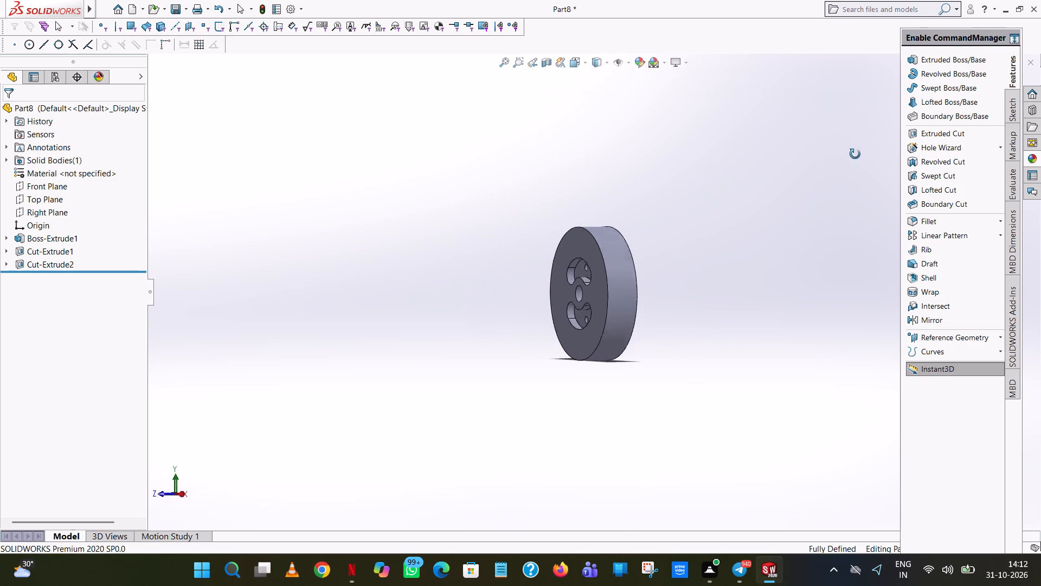
{"action": "middle_click_drag", "start_coordinate": [855, 154], "coordinate": [732, 183]}
Start an Extruded Cut sketch on the disc's back face and draw a 12.5 mm horizontal line rightward from the origin.
{"action": "left_click", "coordinate": [943, 131]}
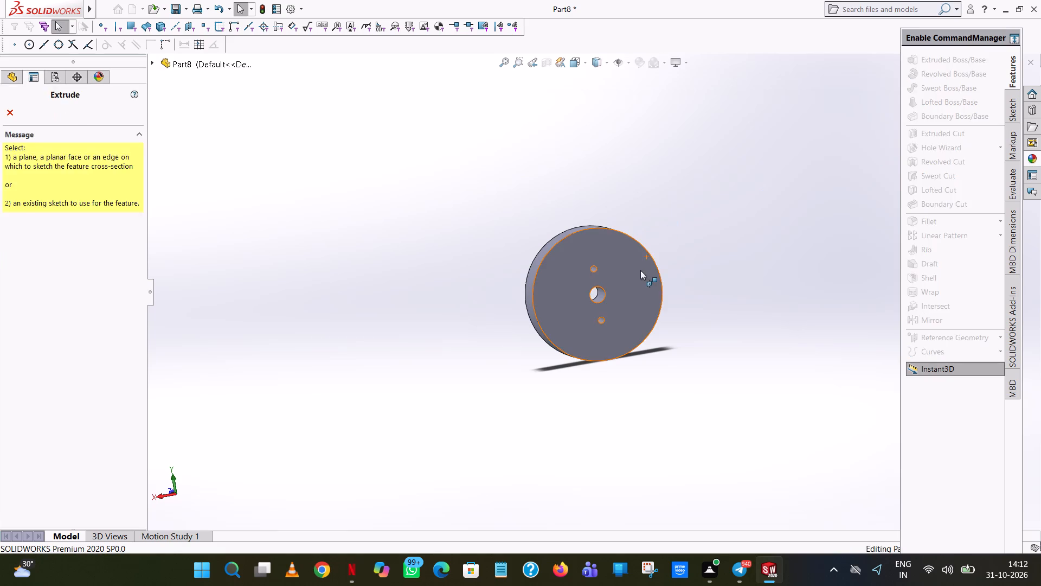
{"action": "left_click", "coordinate": [640, 270]}
{"action": "left_click", "coordinate": [582, 66]}
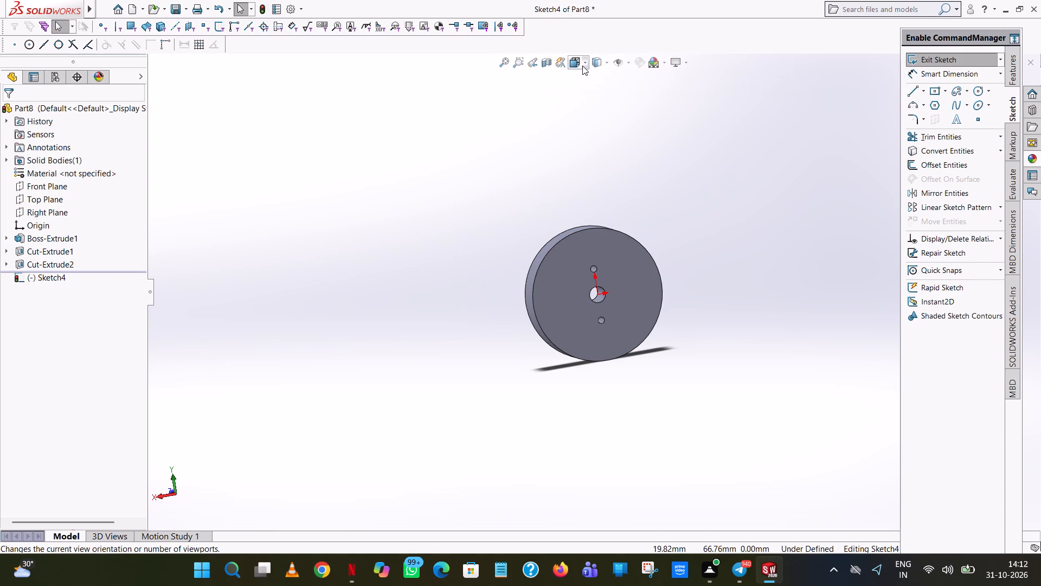
{"action": "left_click", "coordinate": [639, 126]}
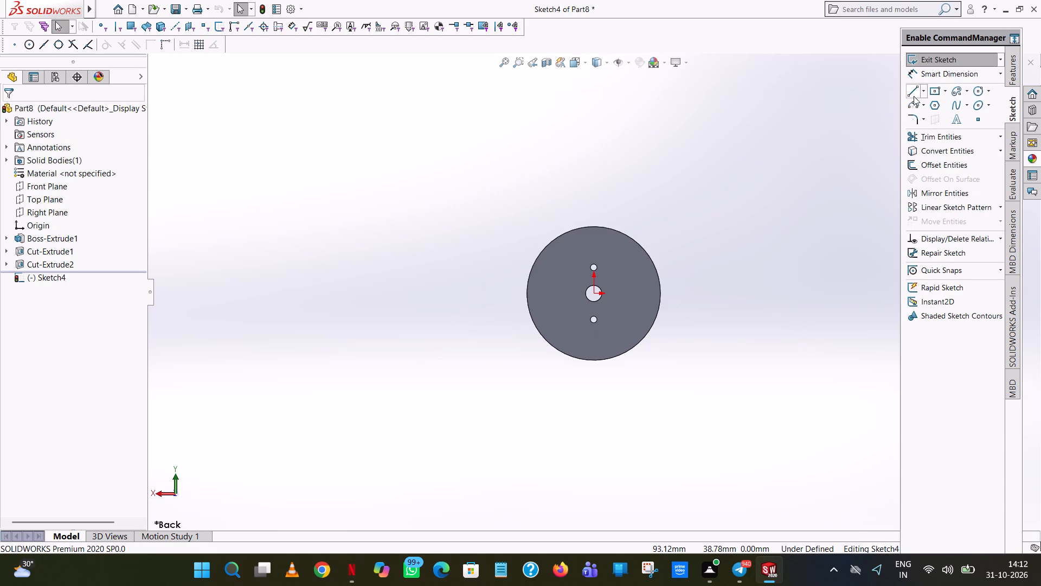
{"action": "left_click", "coordinate": [913, 93]}
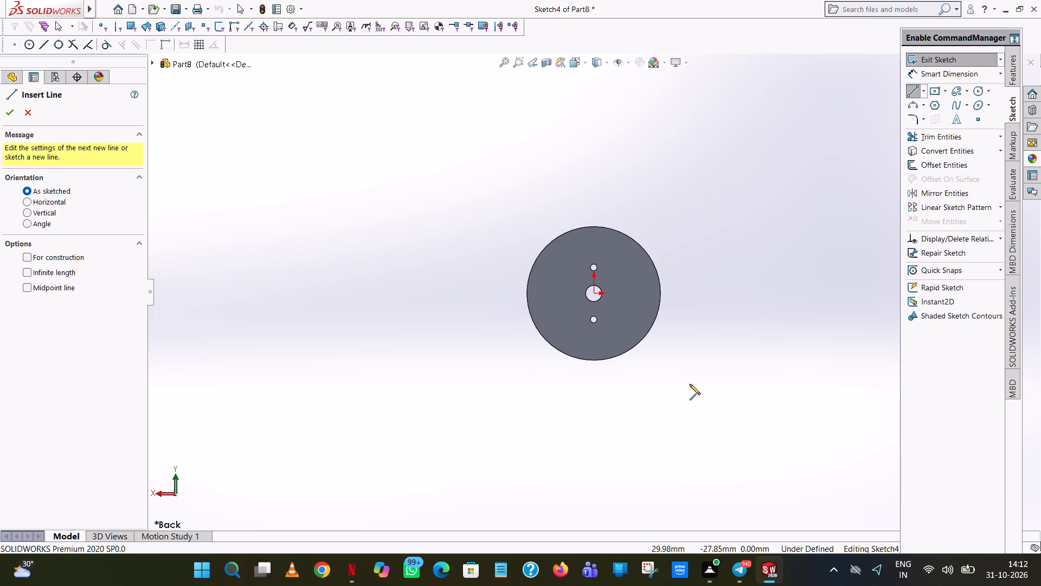
{"action": "scroll", "coordinate": [587, 298], "scroll_direction": "down", "scroll_amount": 7}
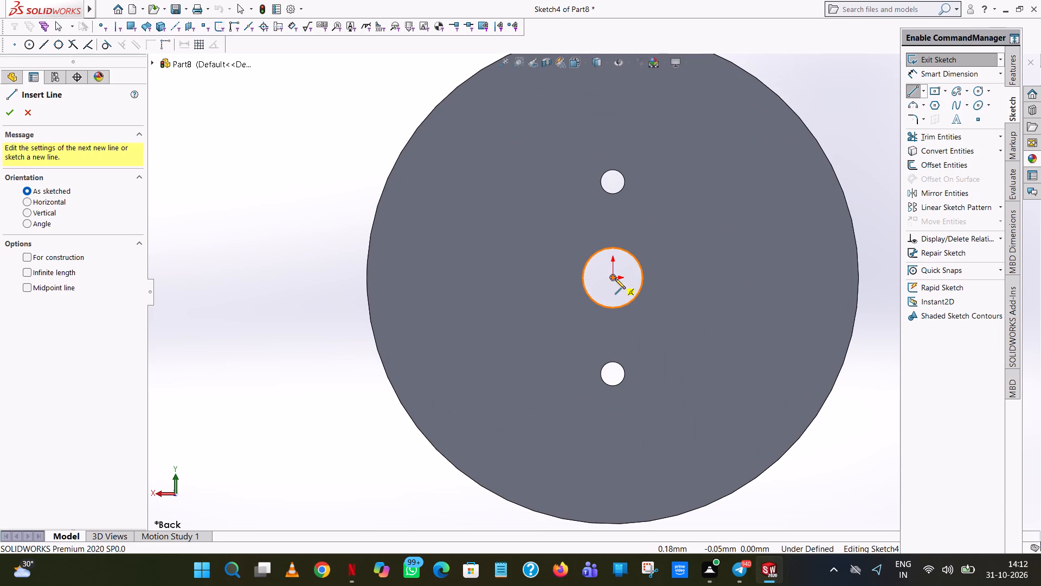
{"action": "left_click", "coordinate": [615, 278]}
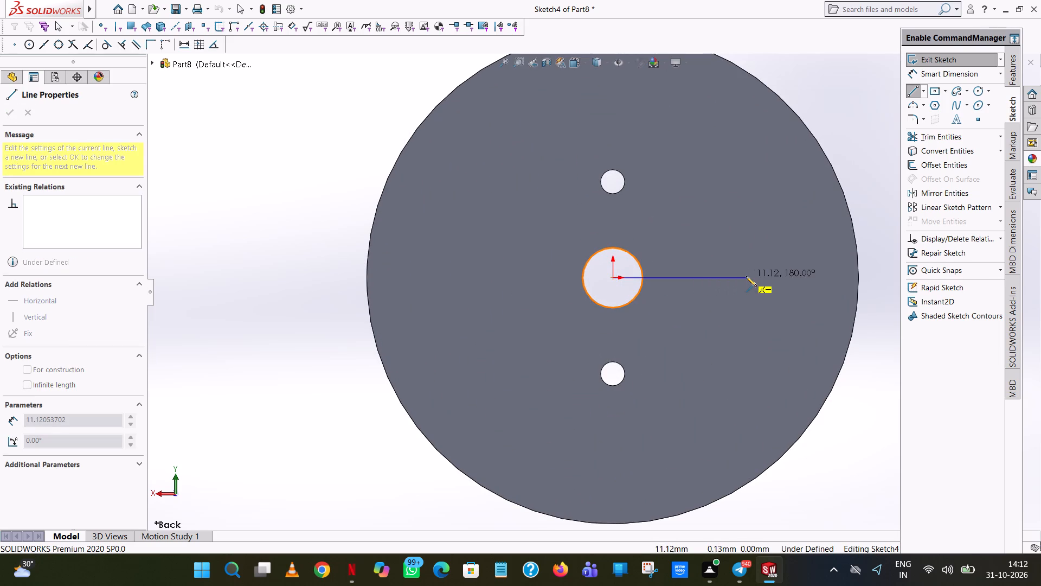
{"action": "left_click", "coordinate": [746, 276]}
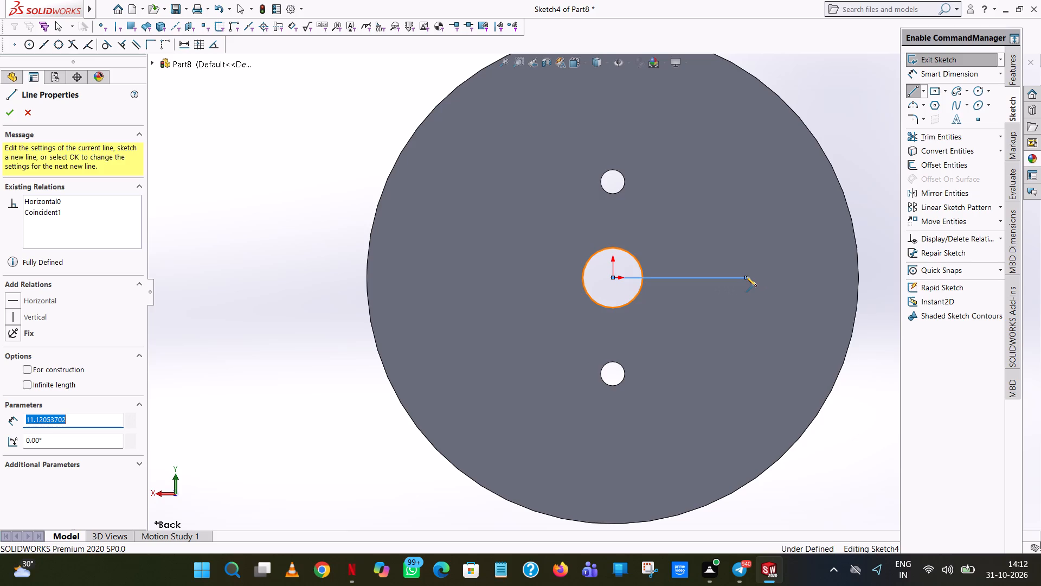
{"action": "type", "text": "12.5"}
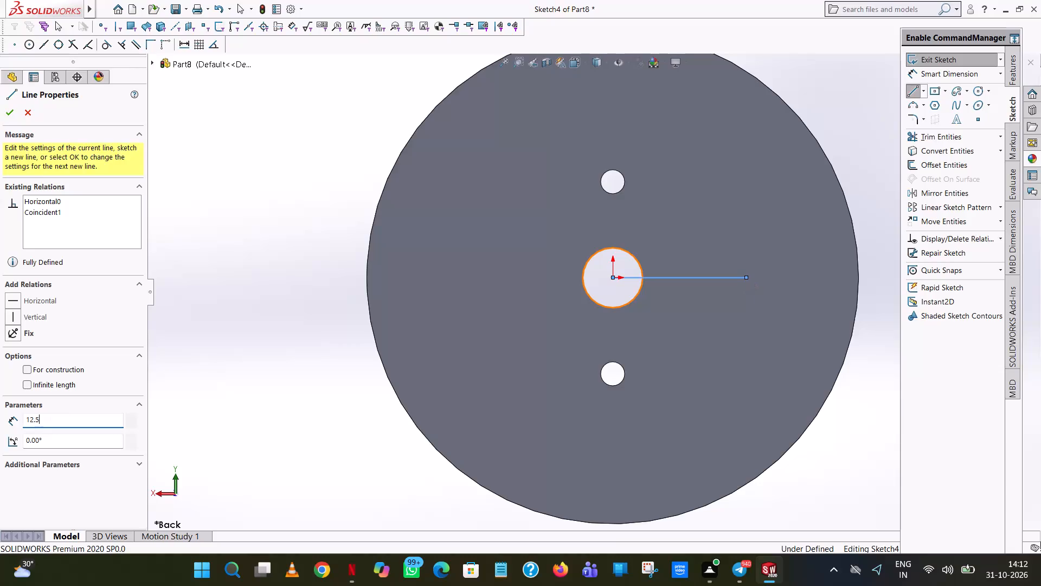
{"action": "key", "text": "Return"}
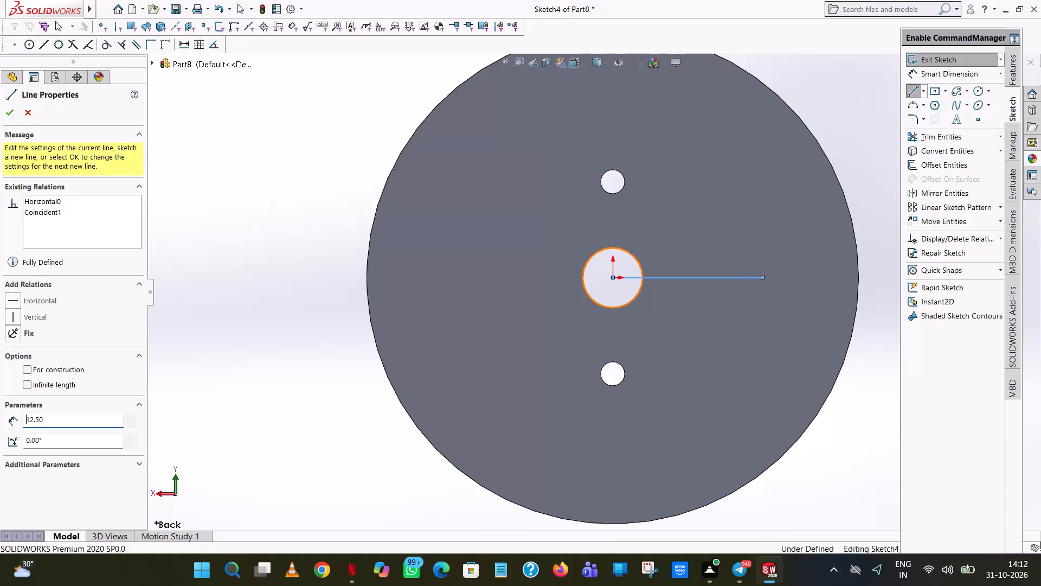
{"action": "right_click", "coordinate": [746, 276]}
{"action": "left_click", "coordinate": [773, 286]}
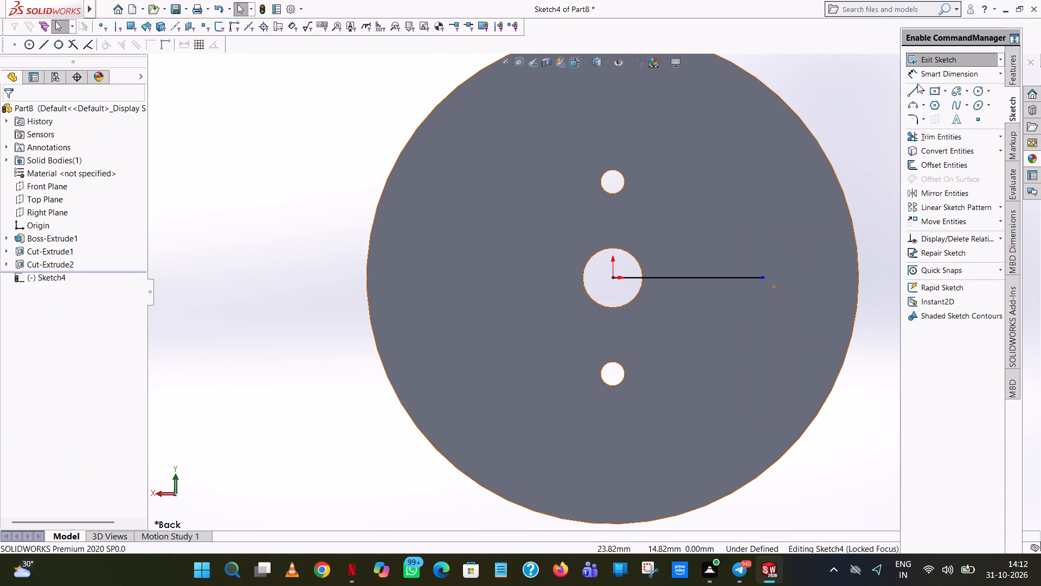
Draw a second horizontal line, 12.5 mm long, from the origin in the opposite direction.
{"action": "left_click", "coordinate": [912, 90]}
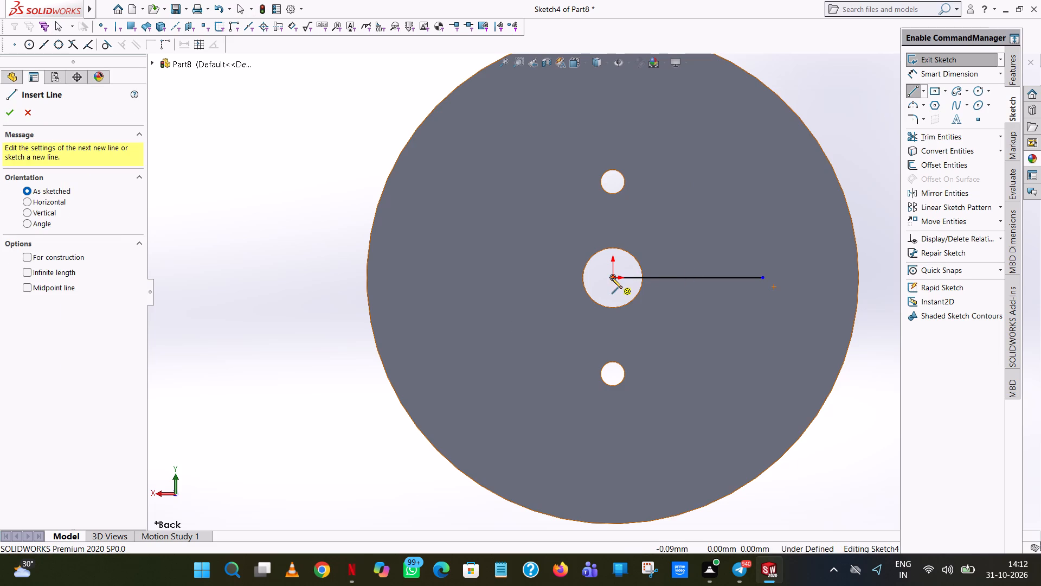
{"action": "left_click", "coordinate": [612, 278]}
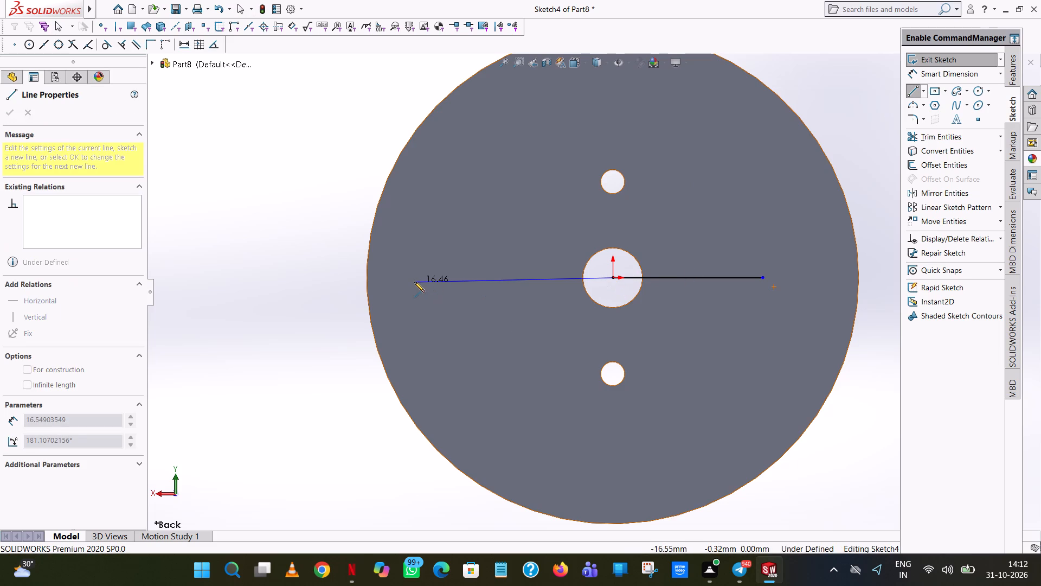
{"action": "left_click", "coordinate": [417, 280]}
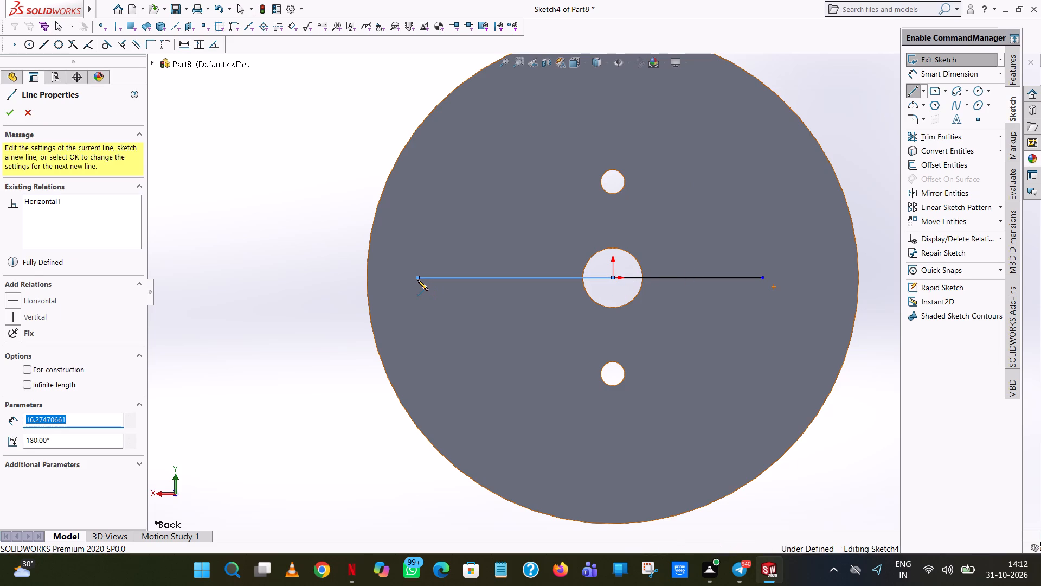
{"action": "type", "text": "12.5"}
{"action": "key", "text": "Return"}
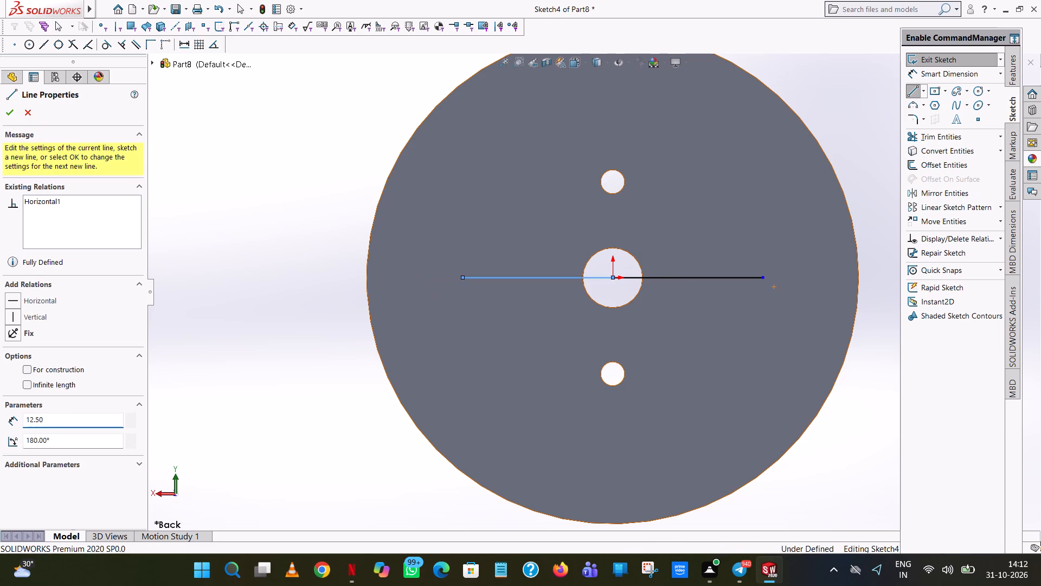
{"action": "right_click", "coordinate": [417, 280]}
{"action": "left_click", "coordinate": [438, 290]}
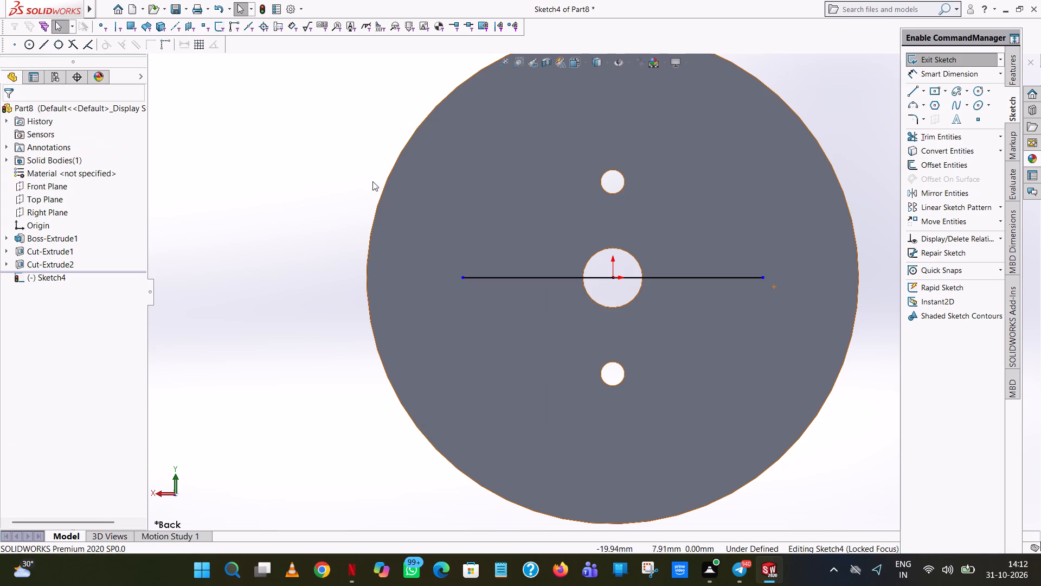
{"action": "left_click", "coordinate": [361, 172]}
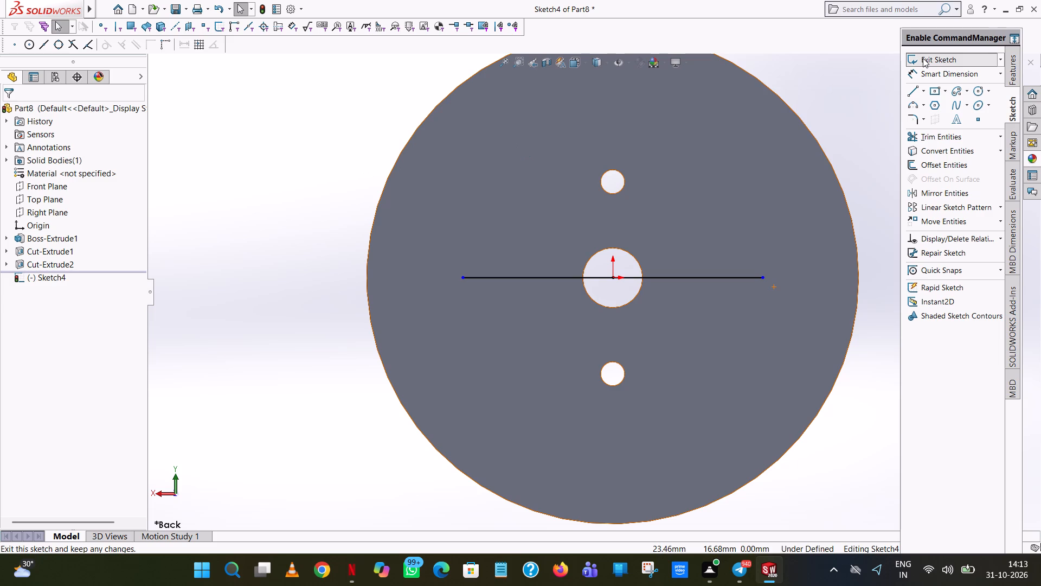
Draw a circle of 2.5 mm radius centred on the outer end of each horizontal line.
{"action": "left_click", "coordinate": [976, 90]}
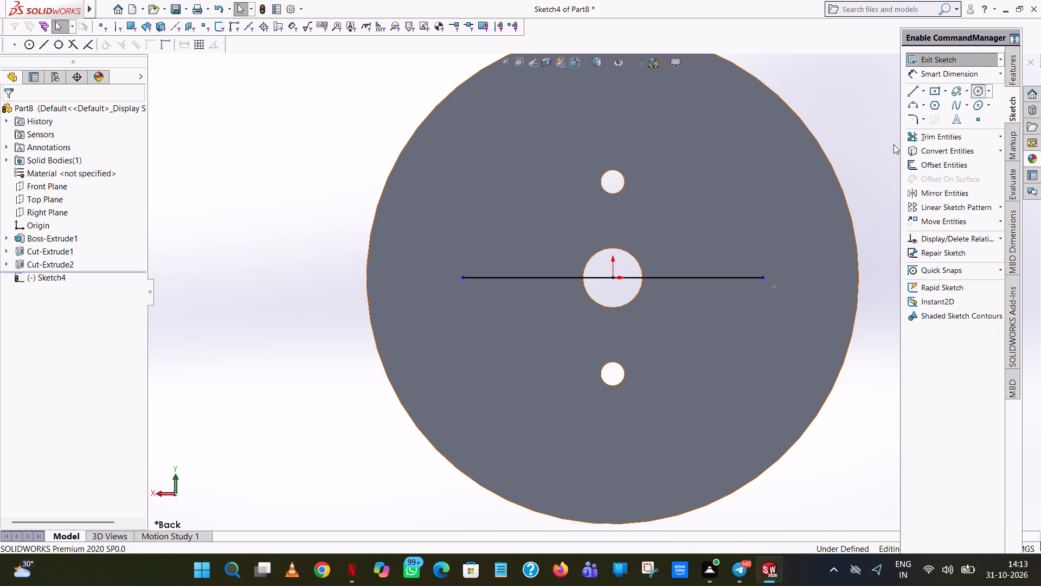
{"action": "left_click", "coordinate": [764, 280]}
{"action": "left_click", "coordinate": [774, 239]}
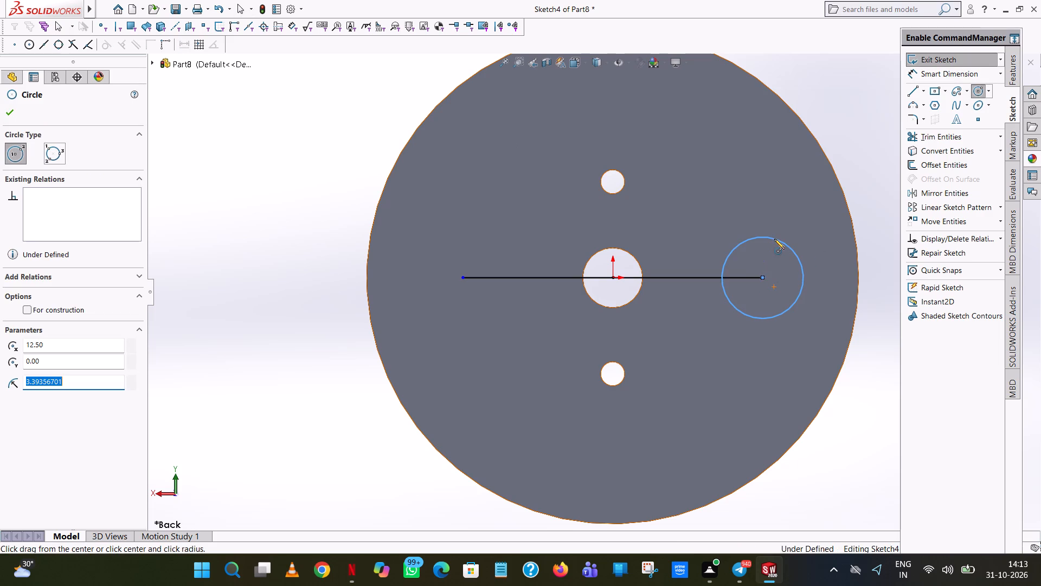
{"action": "type", "text": "25"}
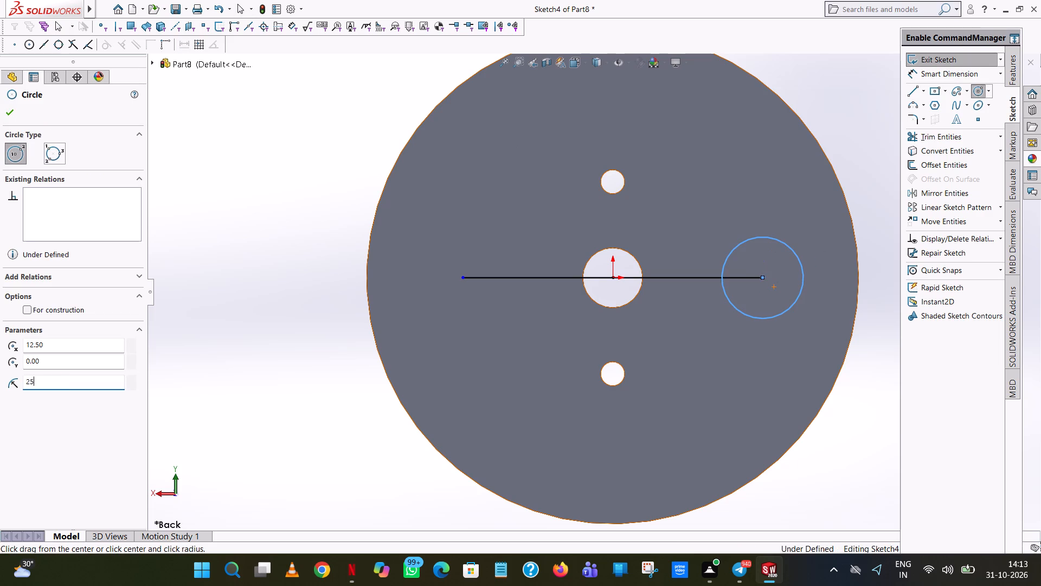
{"action": "key", "text": "BackSpace"}
{"action": "type", "text": ".5"}
{"action": "key", "text": "Return"}
{"action": "left_click", "coordinate": [463, 276]}
{"action": "left_click", "coordinate": [466, 253]}
{"action": "type", "text": "2.5"}
{"action": "key", "text": "Return"}
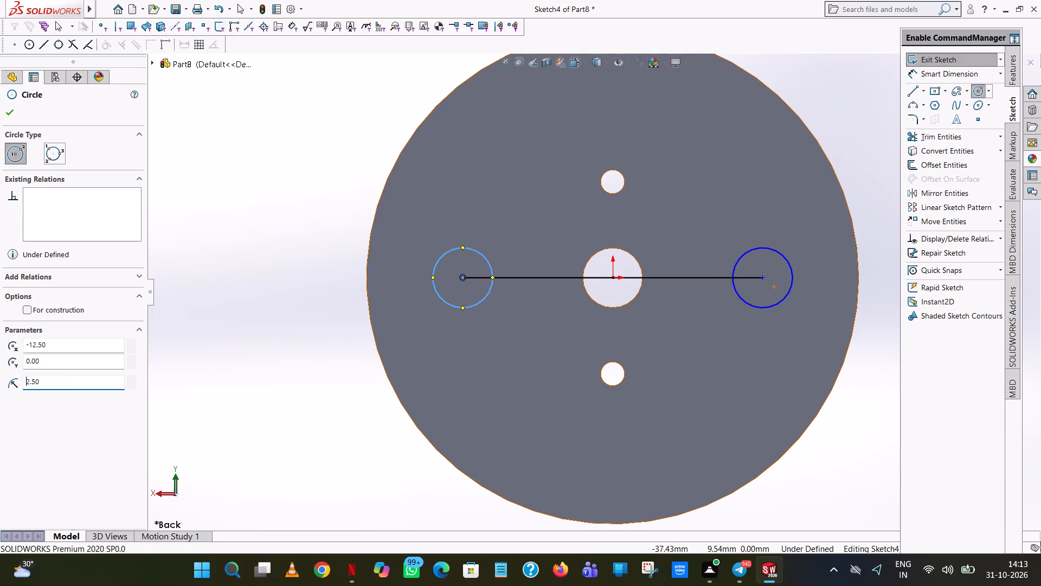
{"action": "double_click", "coordinate": [0, 113]}
{"action": "left_click", "coordinate": [4, 110]}
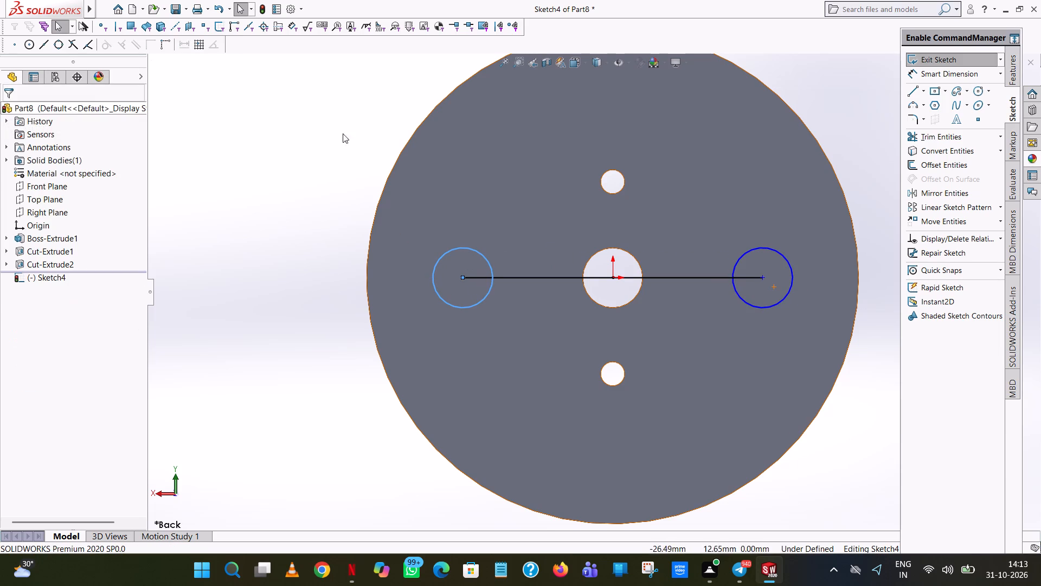
{"action": "left_click", "coordinate": [369, 132]}
Dimension the diameters of the two new circles on either side of the central hole.
{"action": "left_click", "coordinate": [934, 71]}
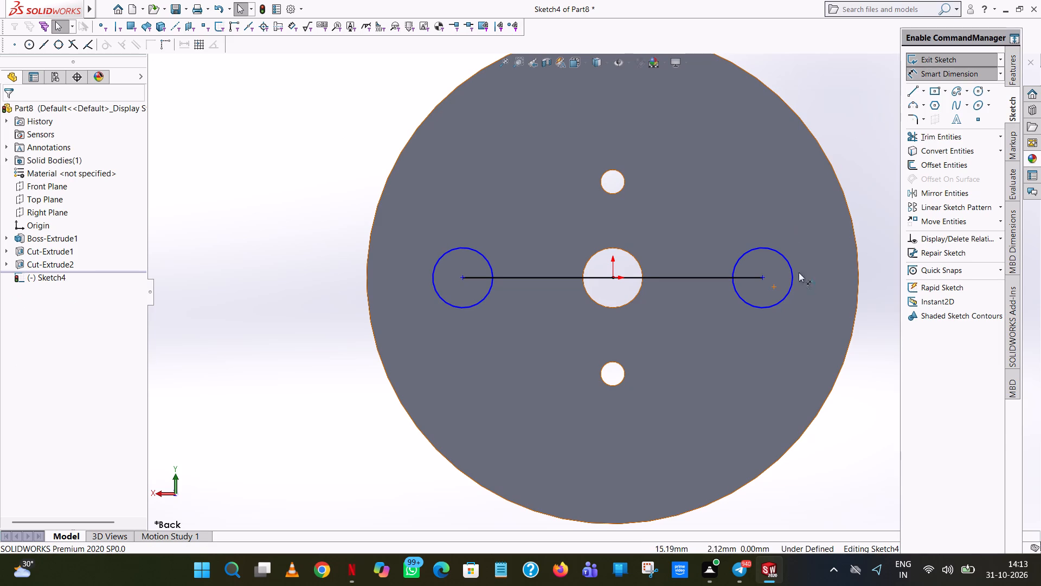
{"action": "left_click", "coordinate": [795, 284]}
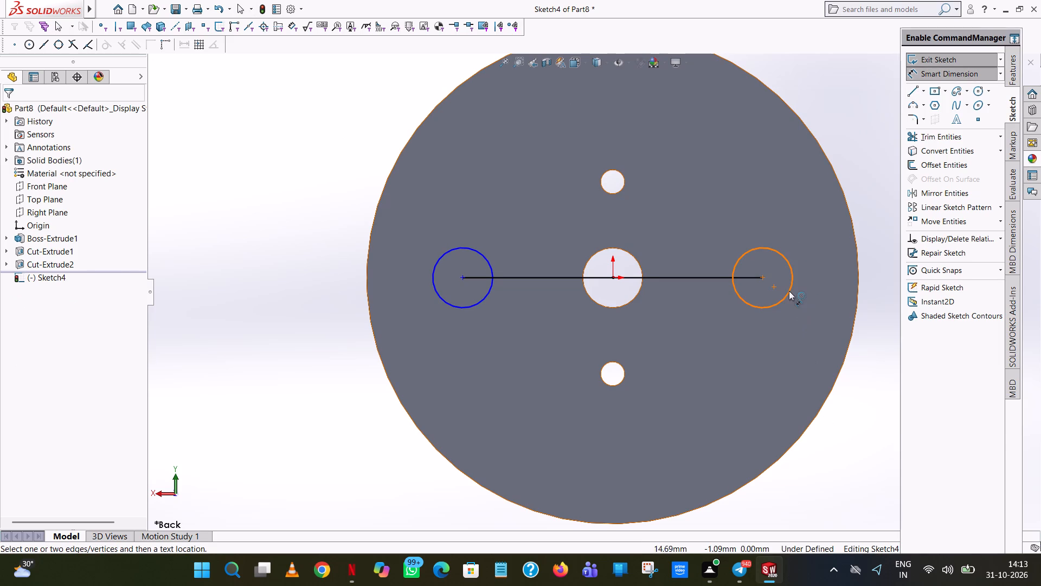
{"action": "left_click", "coordinate": [789, 291]}
{"action": "left_click", "coordinate": [837, 487]}
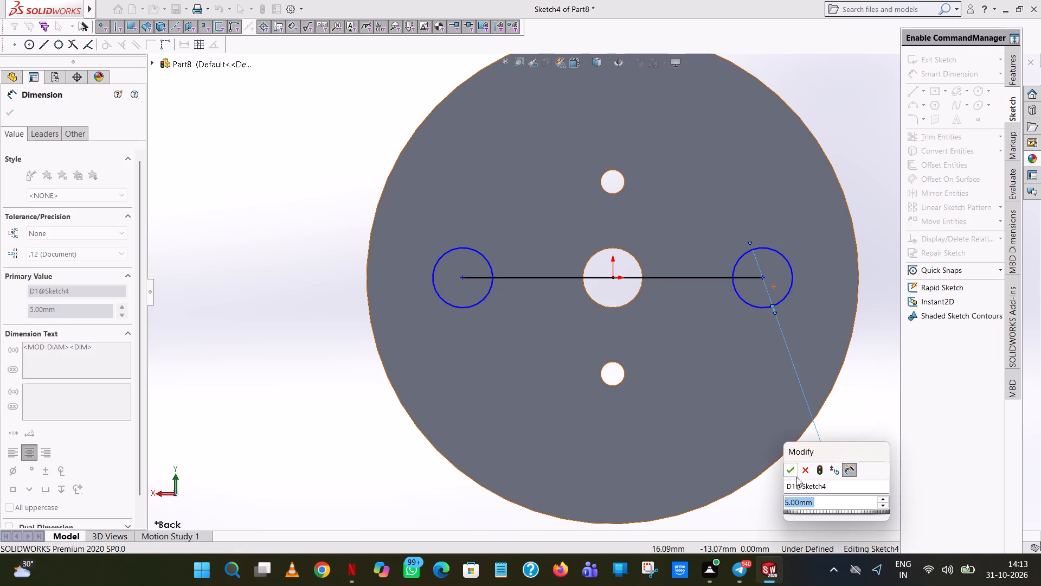
{"action": "left_click", "coordinate": [788, 476]}
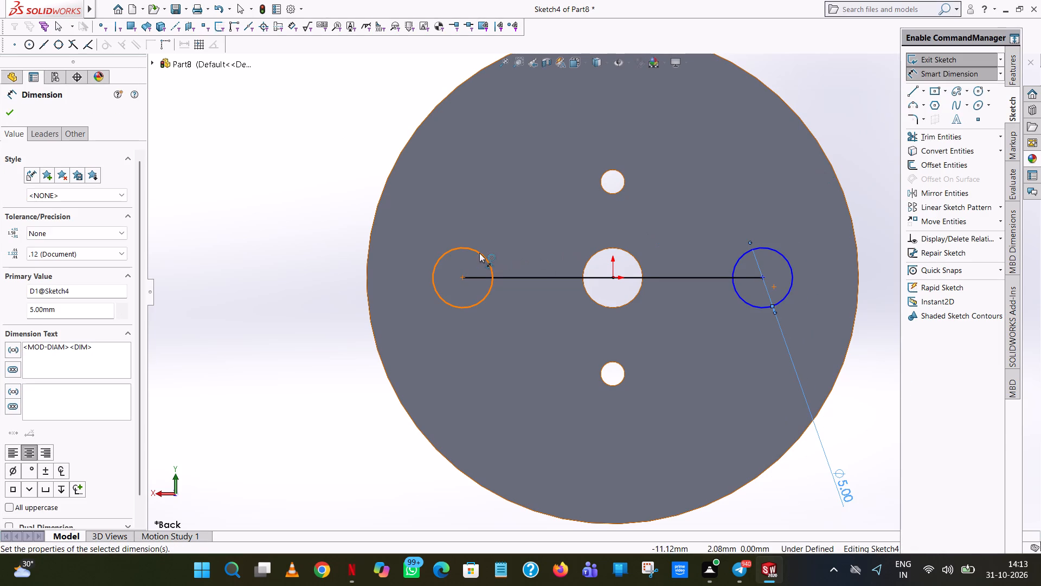
{"action": "left_click", "coordinate": [479, 252]}
{"action": "left_click", "coordinate": [290, 193]}
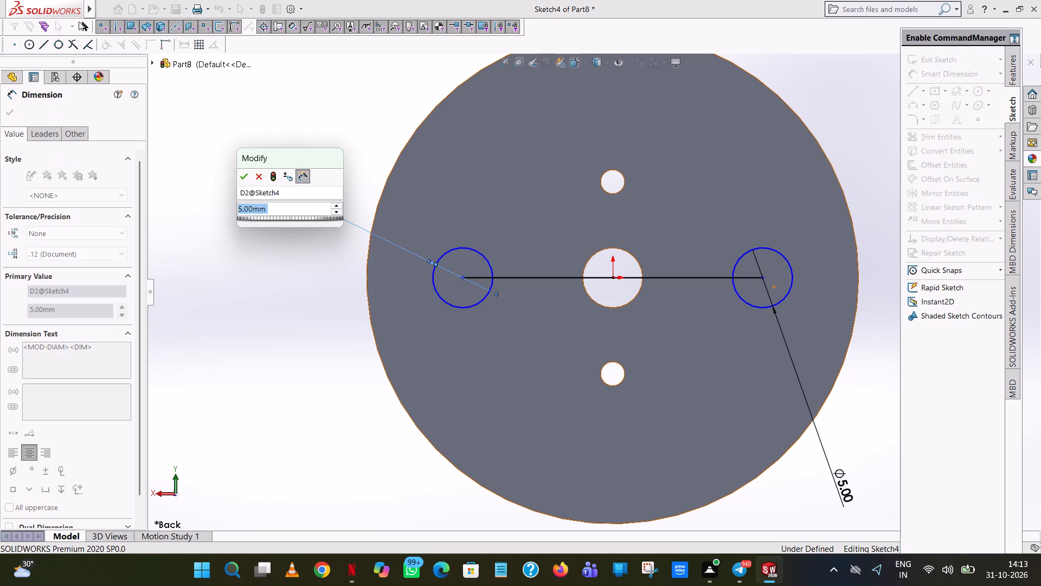
{"action": "left_click", "coordinate": [243, 177]}
{"action": "left_click", "coordinate": [291, 126]}
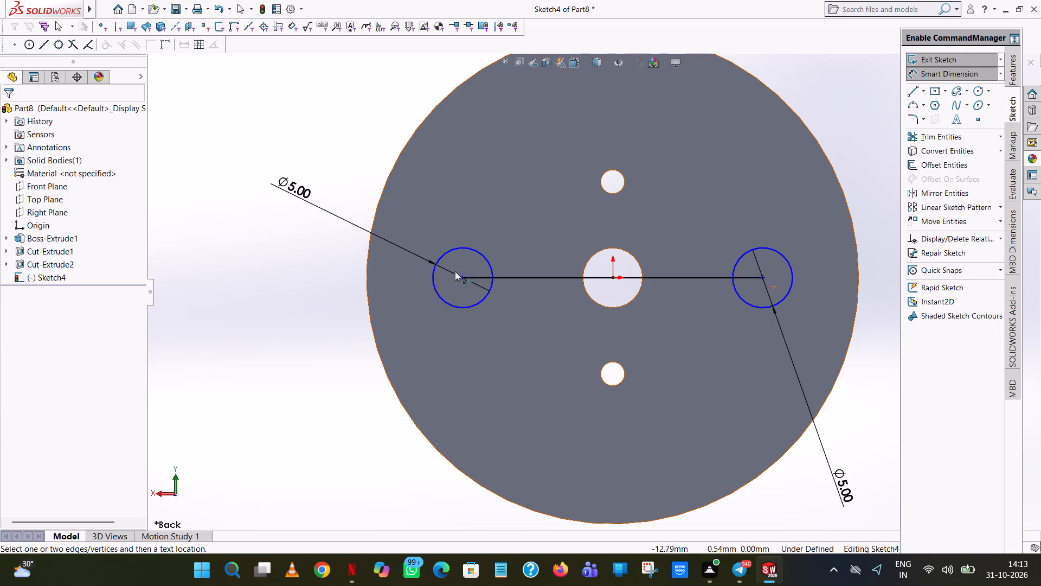
Dimension the horizontal distance from the origin to the centre of each of the two side circles.
{"action": "left_click", "coordinate": [462, 275]}
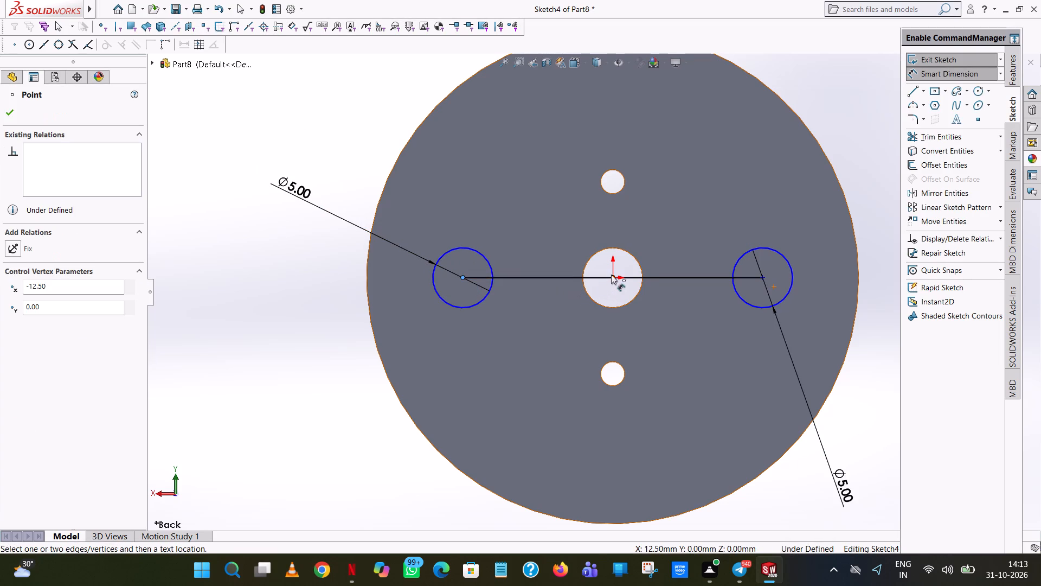
{"action": "left_click", "coordinate": [613, 277]}
{"action": "left_click", "coordinate": [519, 510]}
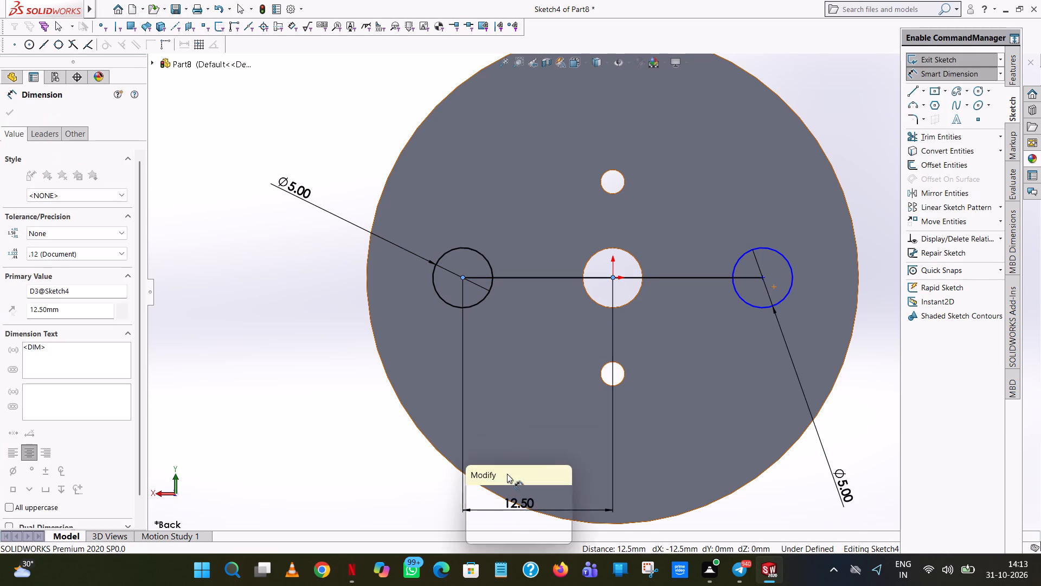
{"action": "left_click", "coordinate": [470, 496]}
{"action": "left_click", "coordinate": [356, 444]}
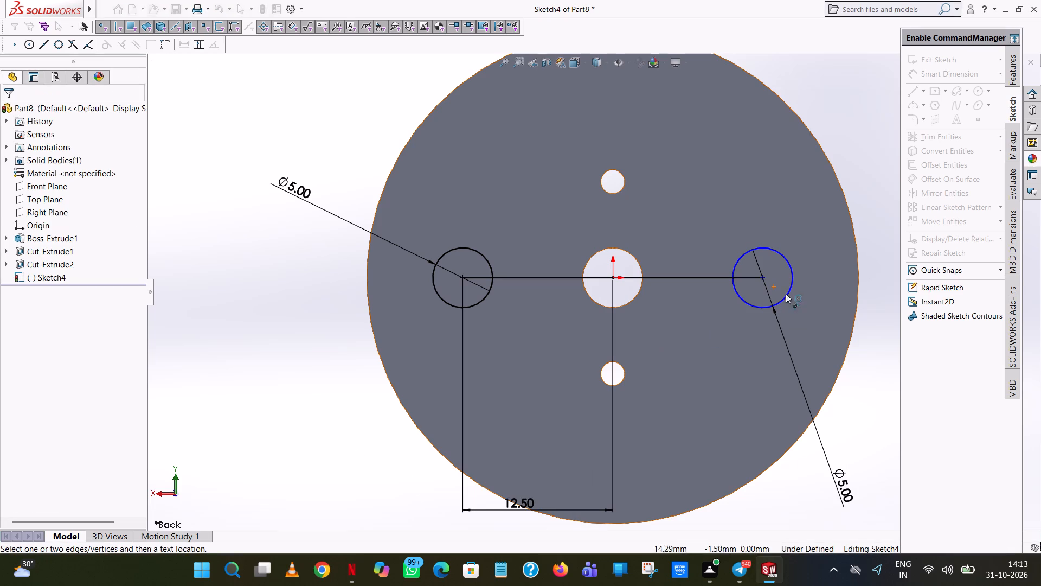
{"action": "left_click", "coordinate": [763, 278]}
{"action": "left_click", "coordinate": [612, 275]}
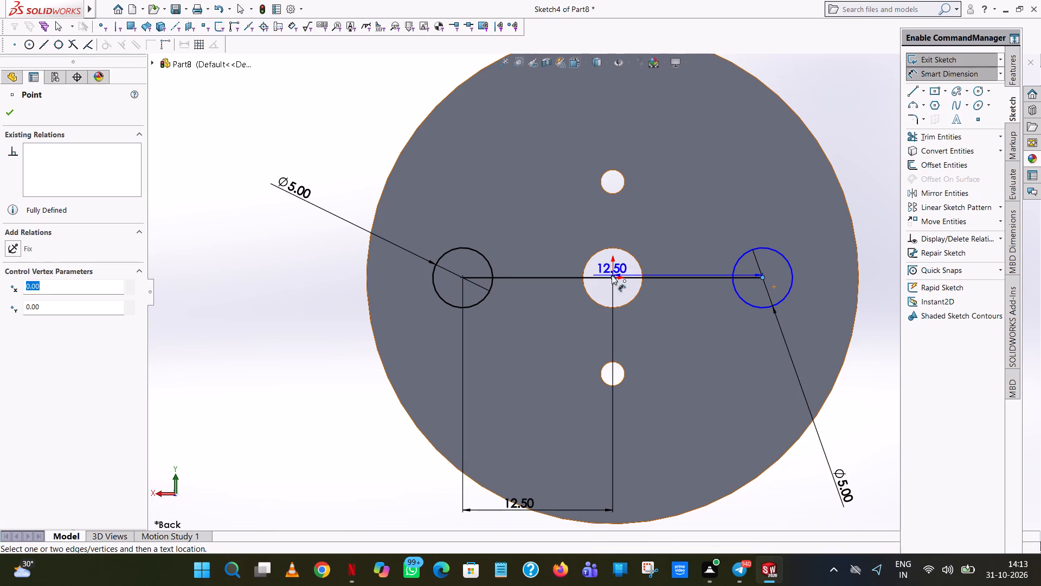
{"action": "left_click", "coordinate": [726, 510]}
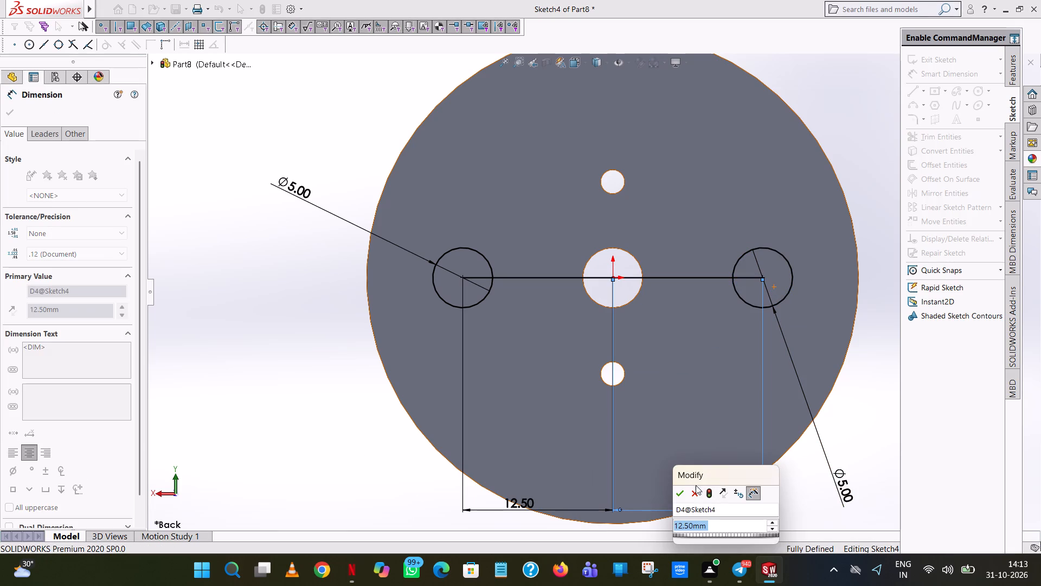
{"action": "left_click", "coordinate": [684, 491]}
{"action": "left_click", "coordinate": [879, 308]}
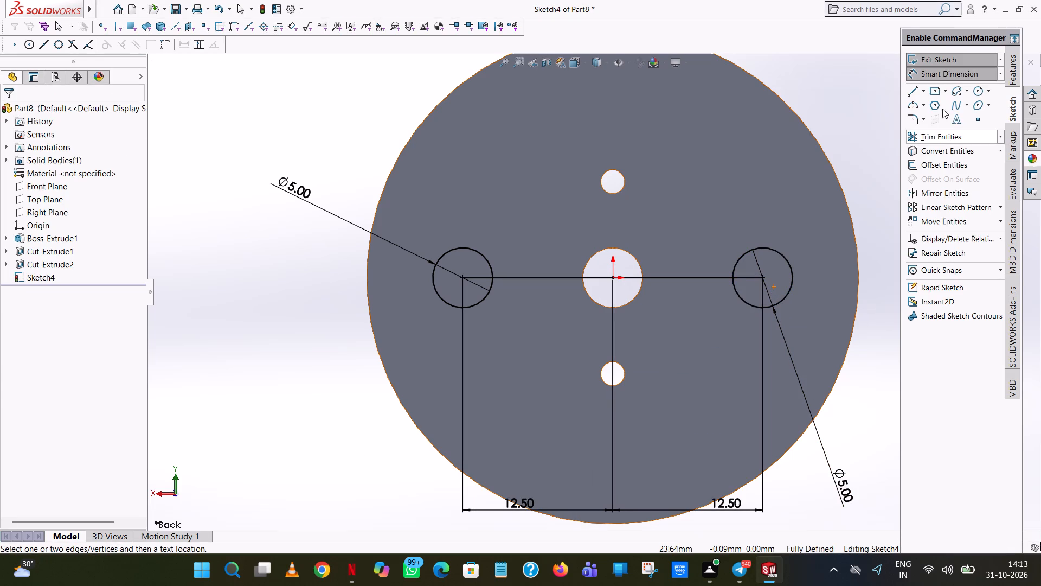
Trim away both horizontal lines between the origin and the side circles, accepting deletion of the associated dimensions.
{"action": "left_click", "coordinate": [936, 136]}
{"action": "left_click", "coordinate": [754, 279]}
{"action": "left_click", "coordinate": [701, 277]}
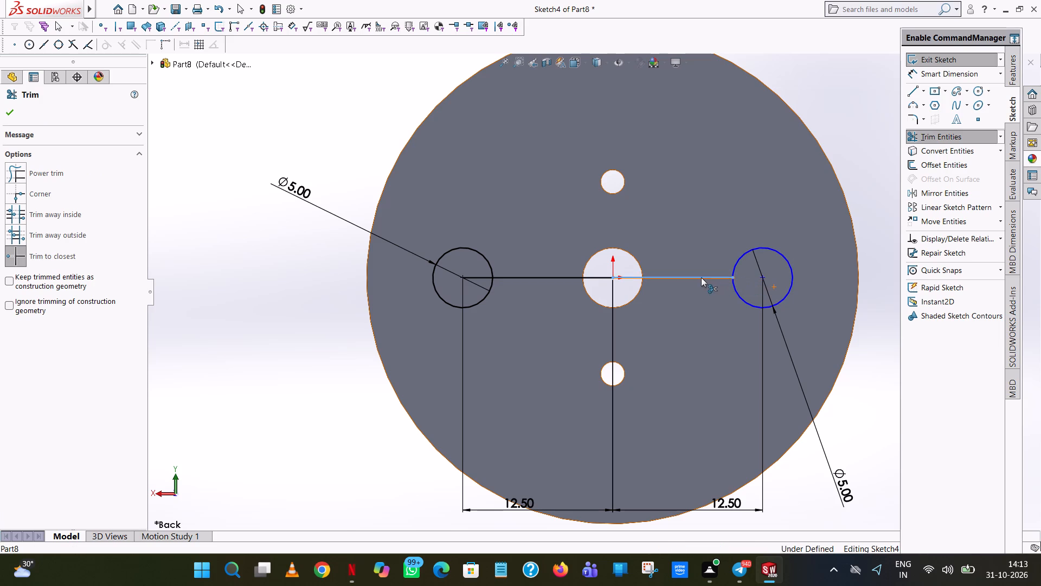
{"action": "left_click", "coordinate": [582, 275]}
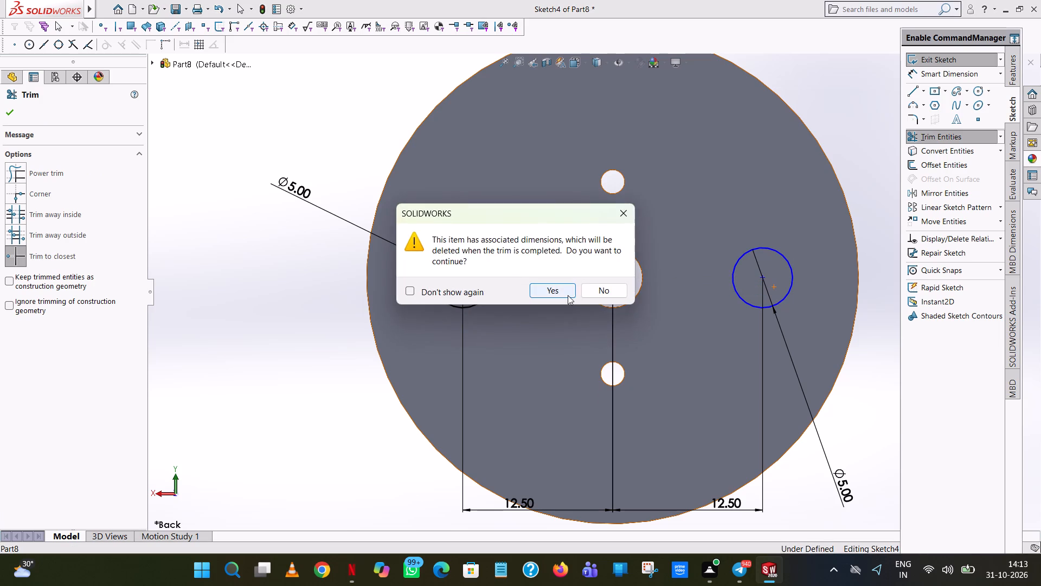
{"action": "left_click", "coordinate": [568, 295]}
{"action": "left_click", "coordinate": [483, 278]}
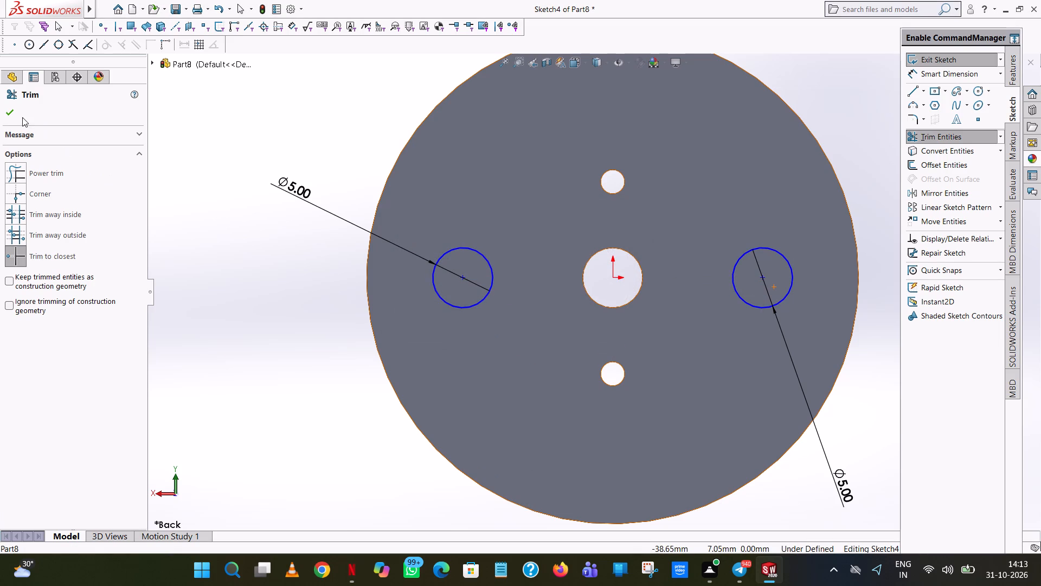
{"action": "left_click", "coordinate": [10, 116]}
Dimension again the horizontal distance from the origin to the centre of each side circle.
{"action": "left_click", "coordinate": [929, 72]}
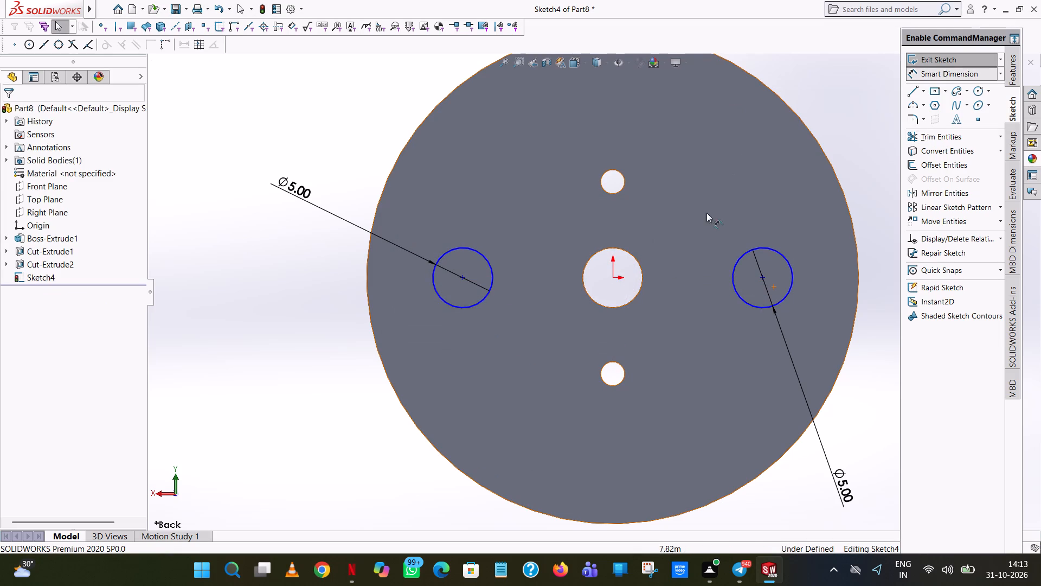
{"action": "left_click", "coordinate": [764, 275]}
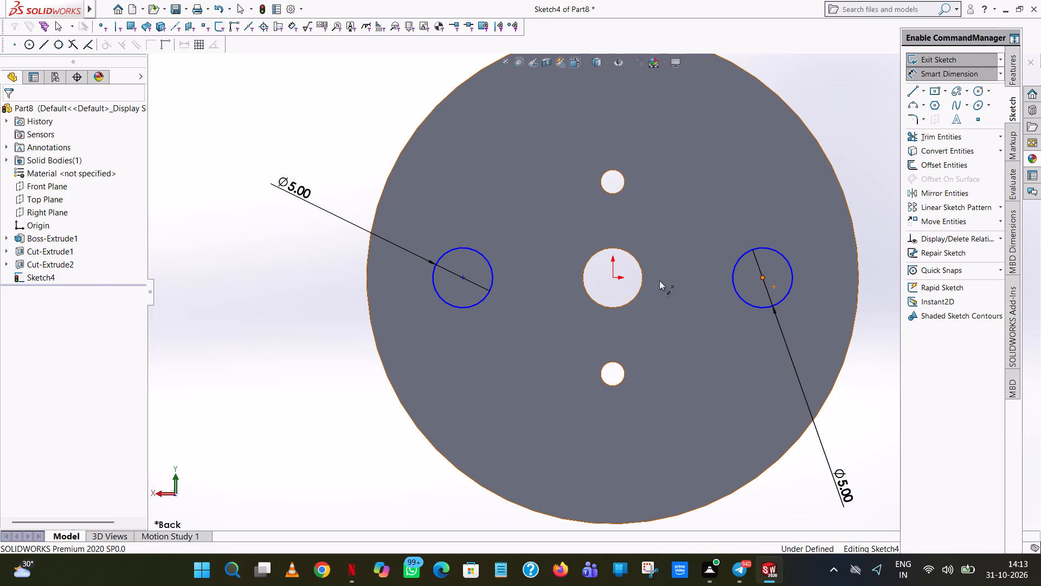
{"action": "left_click", "coordinate": [614, 279]}
{"action": "left_click", "coordinate": [750, 499]}
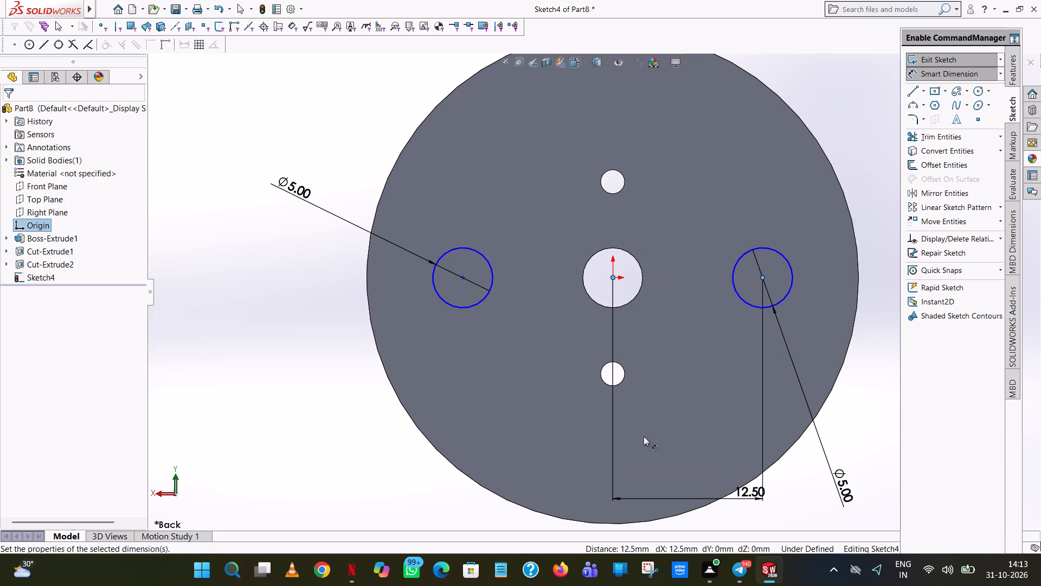
{"action": "left_click", "coordinate": [700, 479]}
{"action": "left_click", "coordinate": [282, 367]}
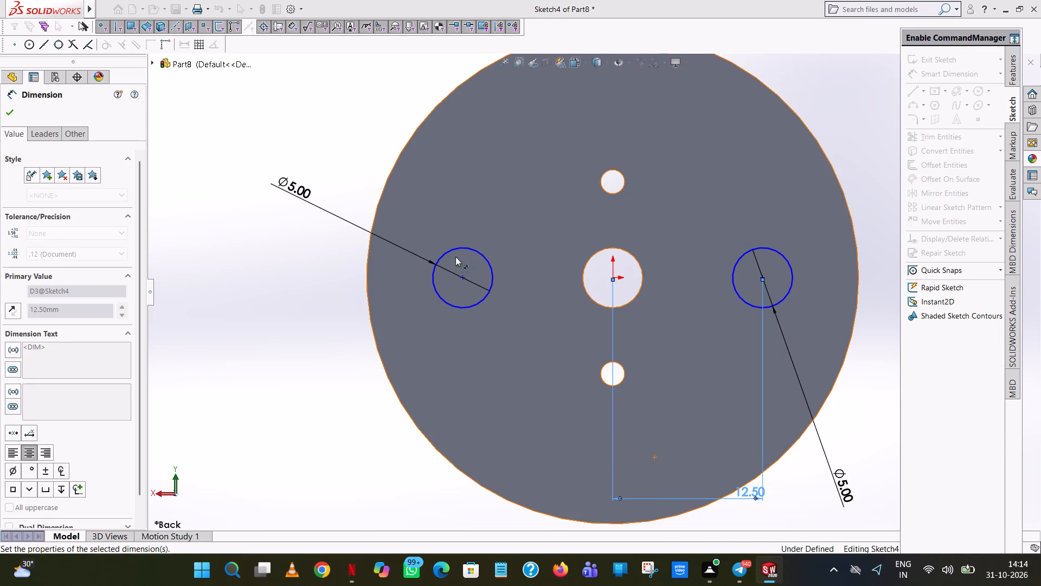
{"action": "left_click", "coordinate": [463, 276]}
{"action": "left_click", "coordinate": [612, 279]}
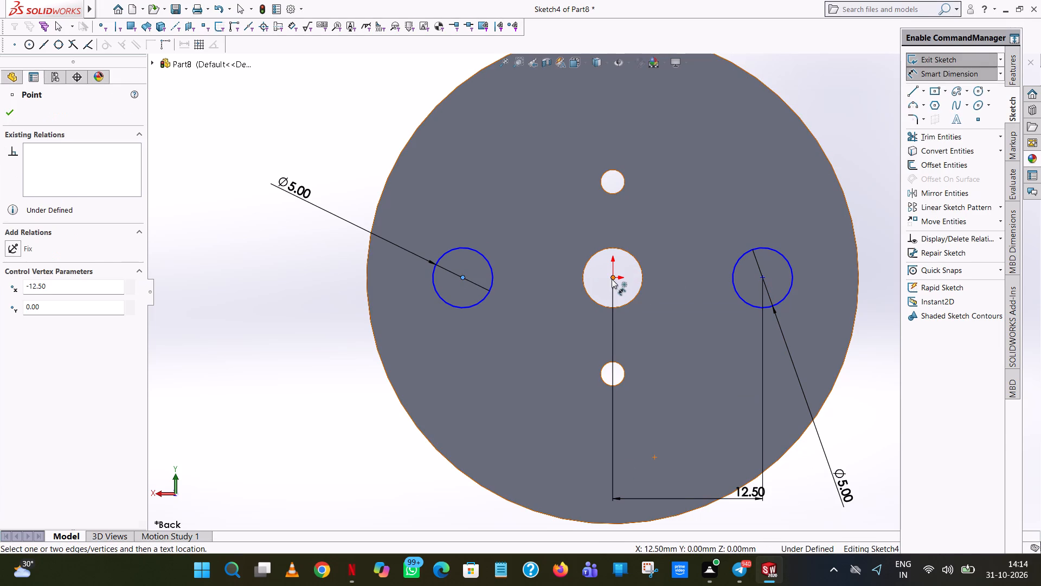
{"action": "left_click", "coordinate": [563, 469]}
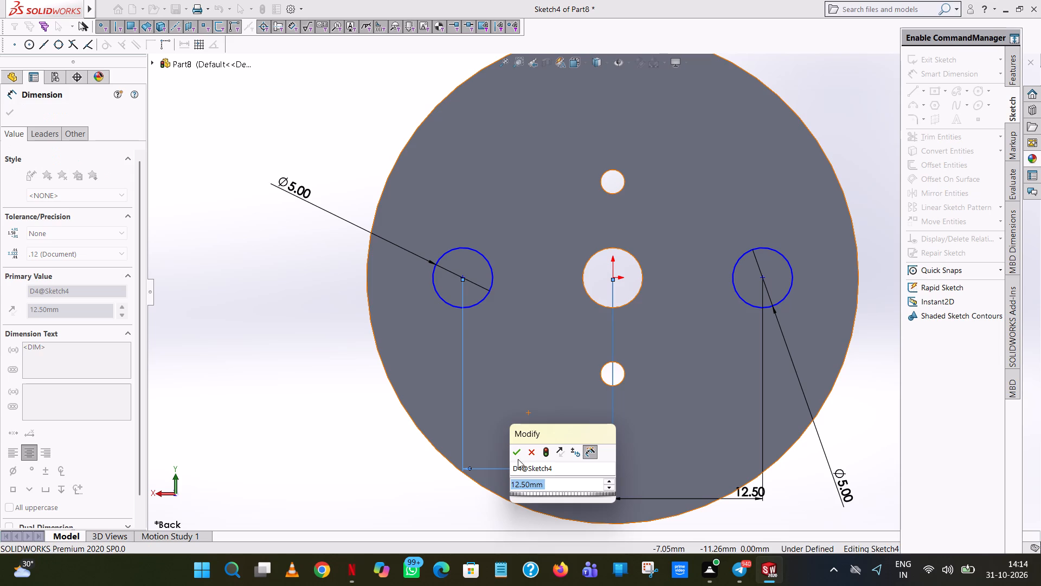
{"action": "left_click", "coordinate": [513, 454]}
{"action": "key", "text": "Escape"}
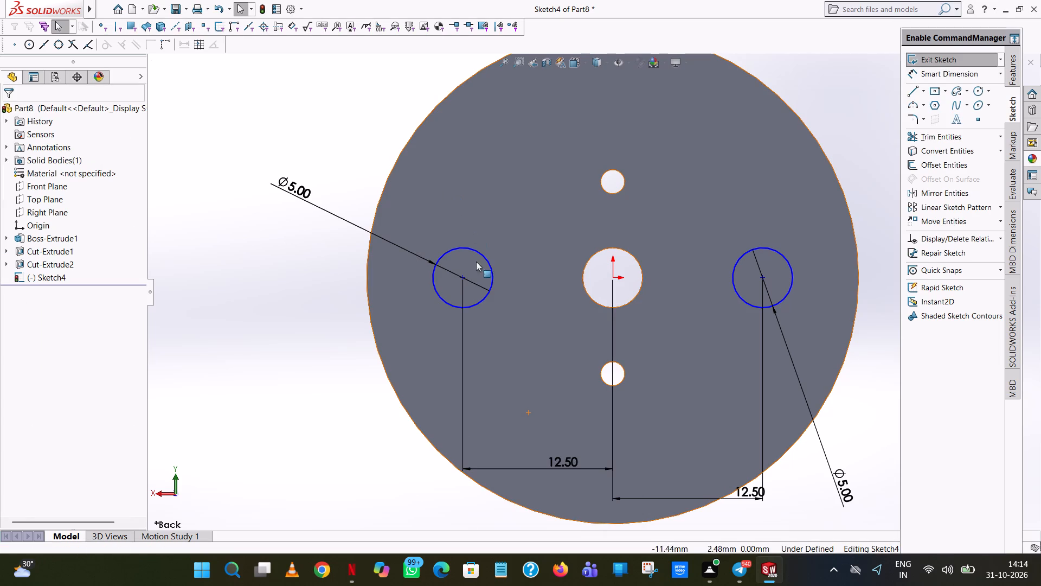
Add a Horizontal relation between the origin and the centre of the side circle on the positive X side.
{"action": "left_click", "coordinate": [464, 278], "text": "ctrl"}
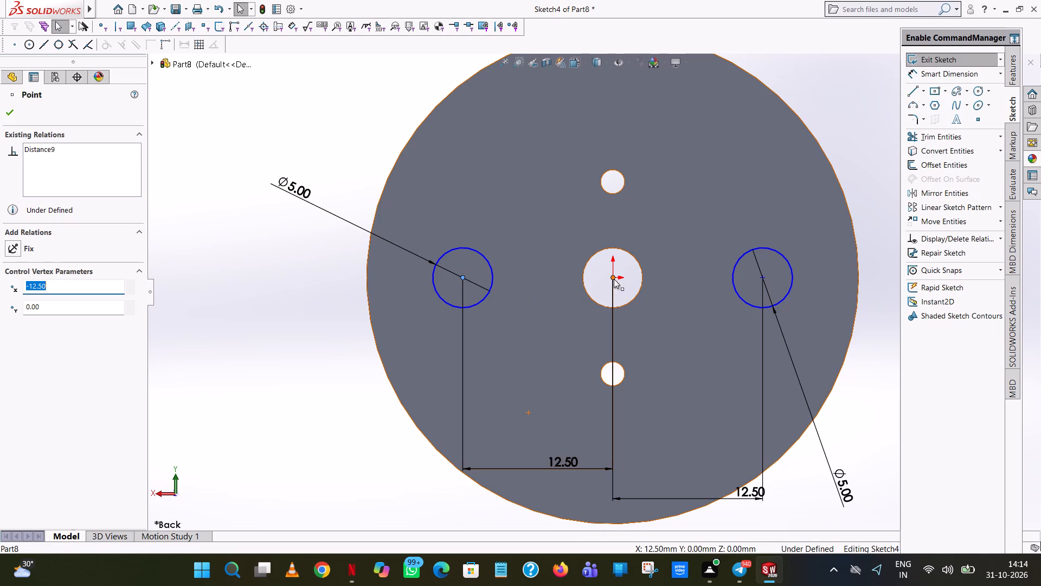
{"action": "left_click", "coordinate": [613, 278], "text": "ctrl"}
{"action": "left_click", "coordinate": [32, 302]}
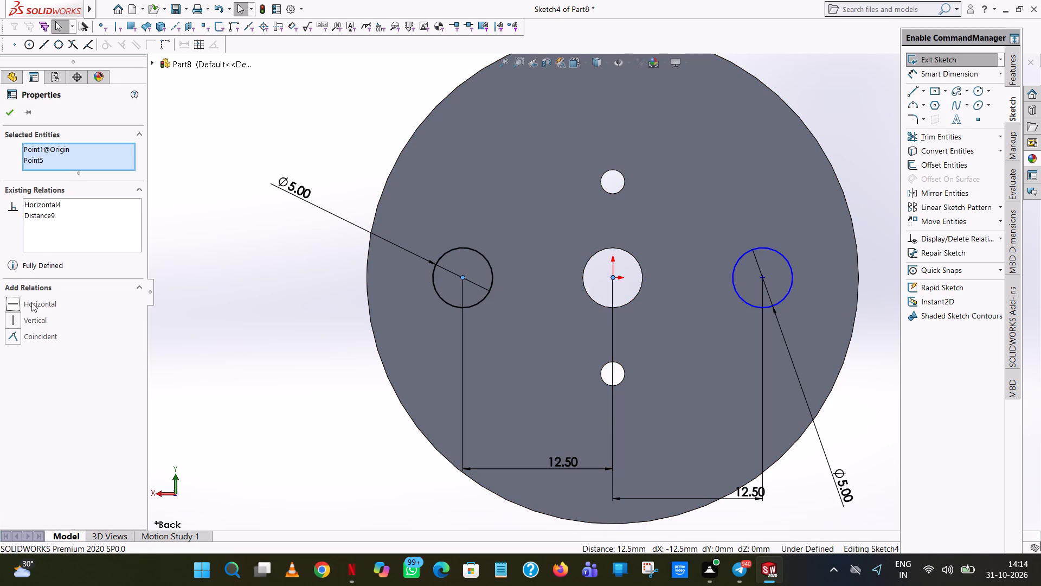
{"action": "left_click", "coordinate": [13, 112]}
{"action": "left_click", "coordinate": [370, 145]}
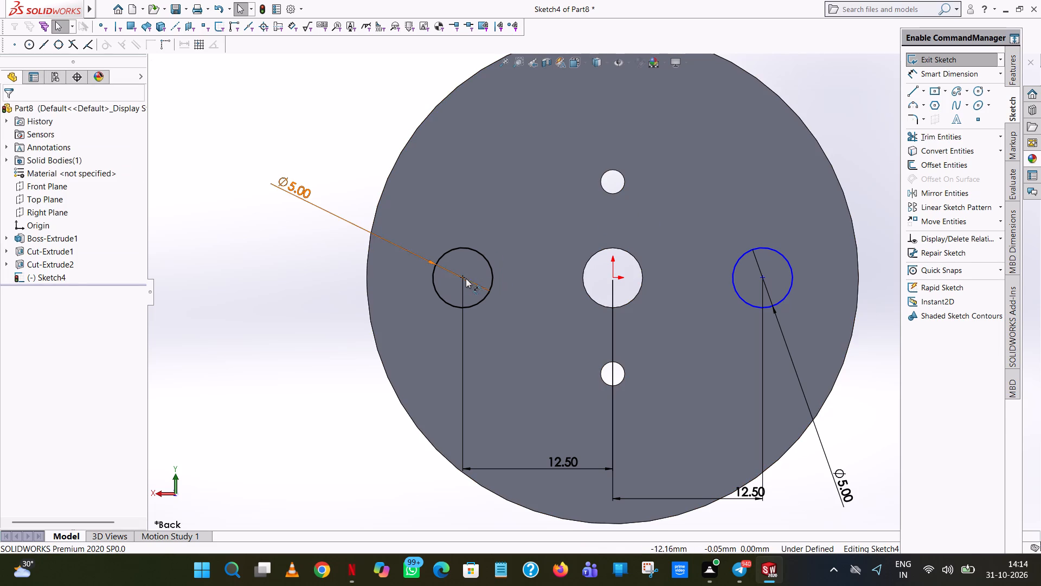
Add a Horizontal relation between the centres of the two side circles.
{"action": "left_click", "coordinate": [459, 278], "text": "ctrl"}
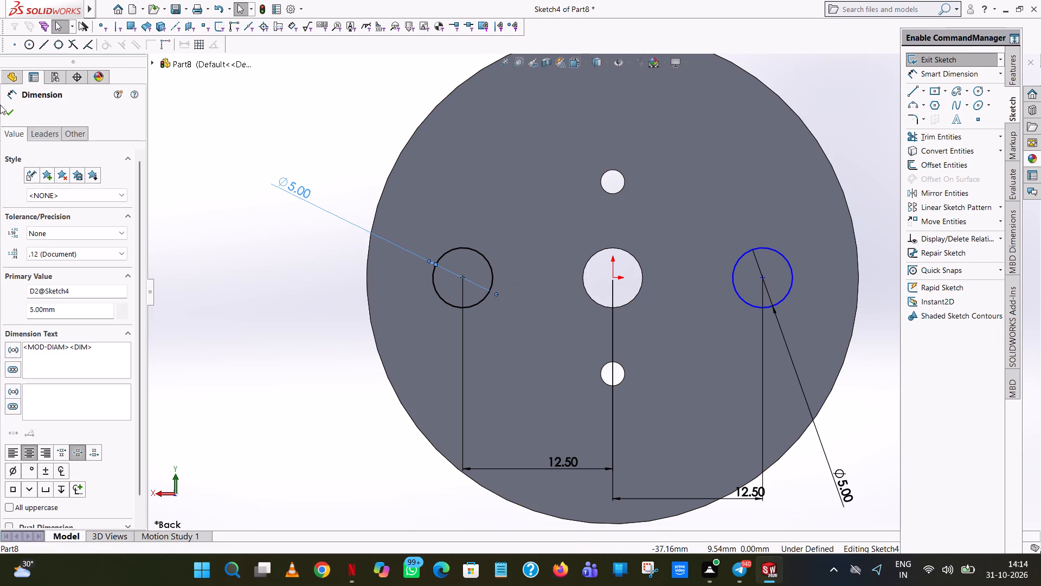
{"action": "left_click", "coordinate": [8, 111]}
{"action": "left_click", "coordinate": [461, 276], "text": "ctrl"}
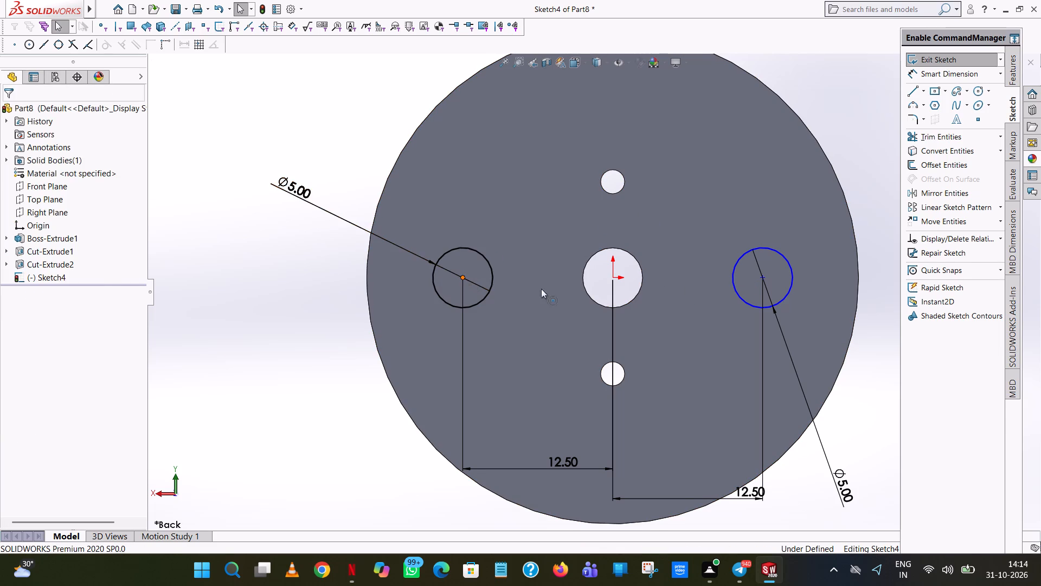
{"action": "left_click", "coordinate": [764, 277], "text": "ctrl"}
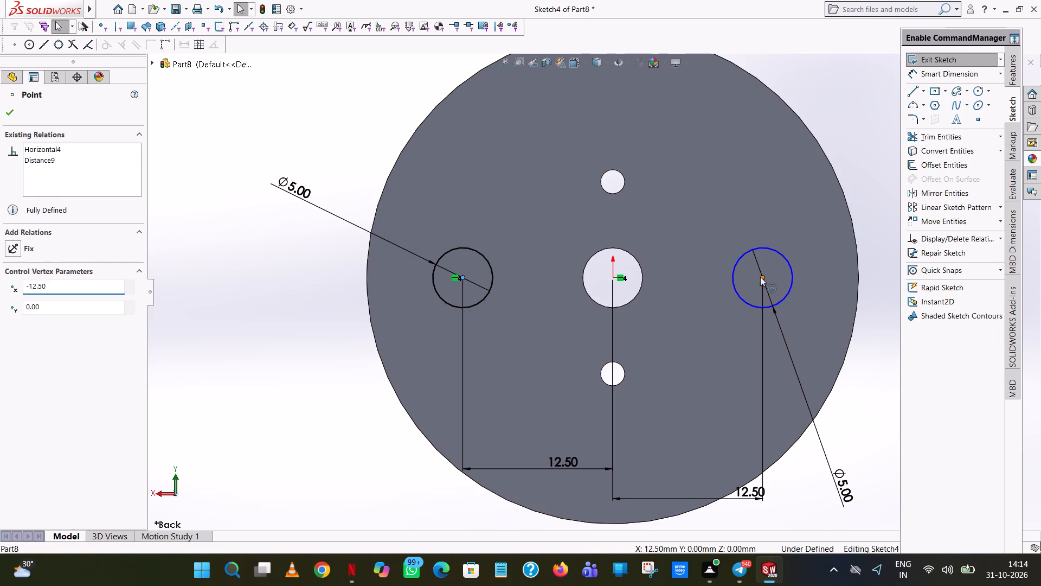
{"action": "left_click", "coordinate": [19, 304]}
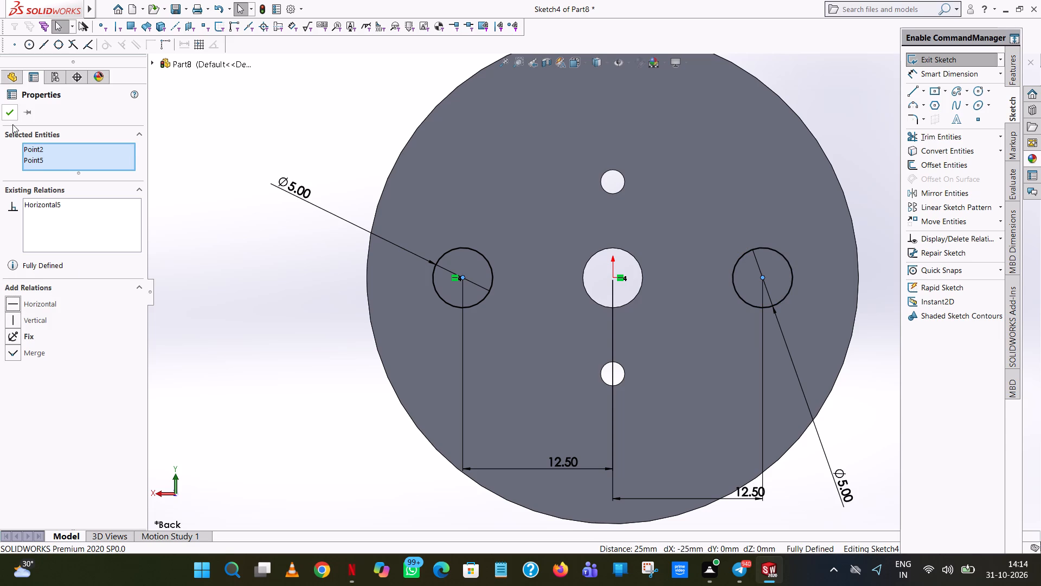
{"action": "left_click", "coordinate": [11, 112]}
{"action": "left_click", "coordinate": [317, 119]}
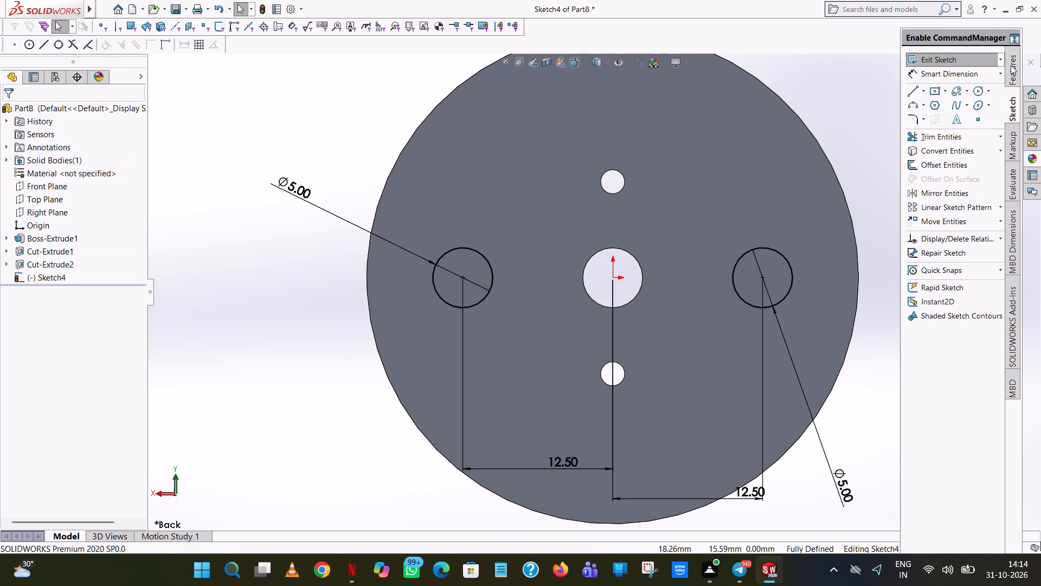
Cut the two side circles into the disc from the back face with a blind Extruded Cut 5 mm deep.
{"action": "left_click", "coordinate": [1011, 65]}
{"action": "left_click", "coordinate": [926, 136]}
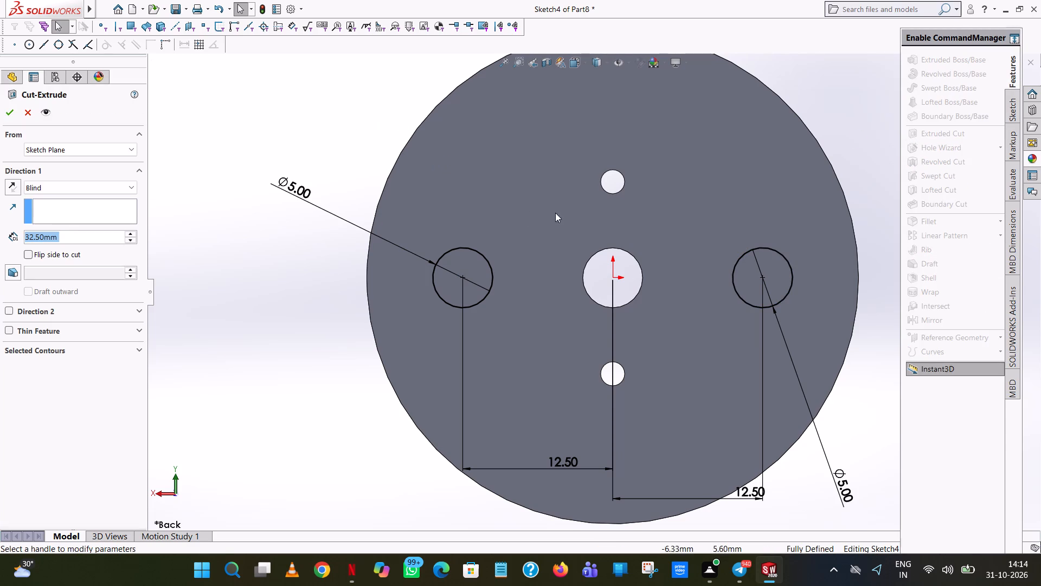
{"action": "middle_click_drag", "start_coordinate": [575, 202], "coordinate": [620, 348]}
{"action": "scroll", "coordinate": [620, 348], "scroll_direction": "up", "scroll_amount": 1}
{"action": "double_click", "coordinate": [63, 238]}
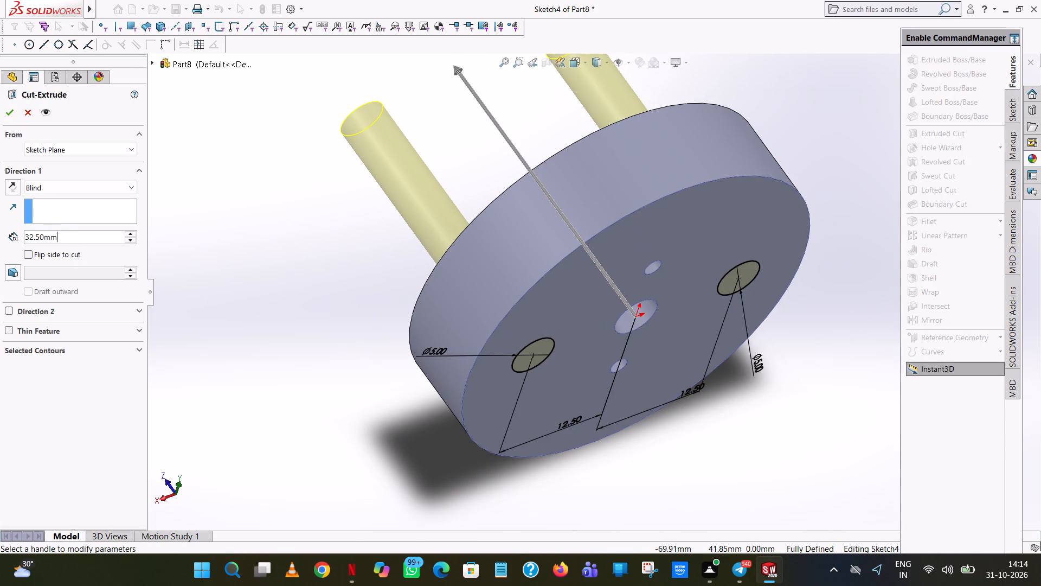
{"action": "key", "text": "5"}
{"action": "key", "text": "Return"}
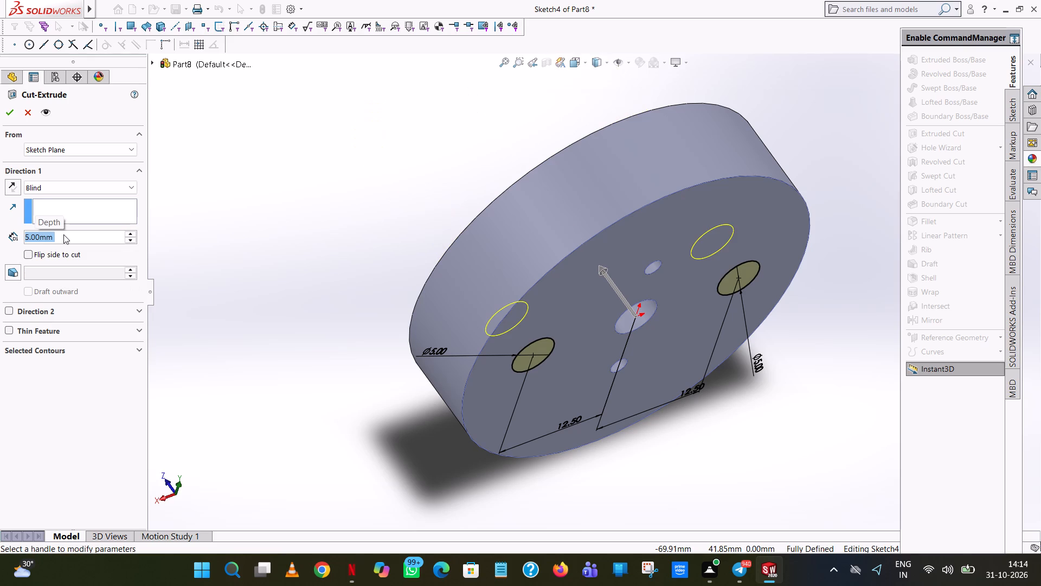
{"action": "left_click", "coordinate": [8, 111]}
{"action": "left_click", "coordinate": [313, 122]}
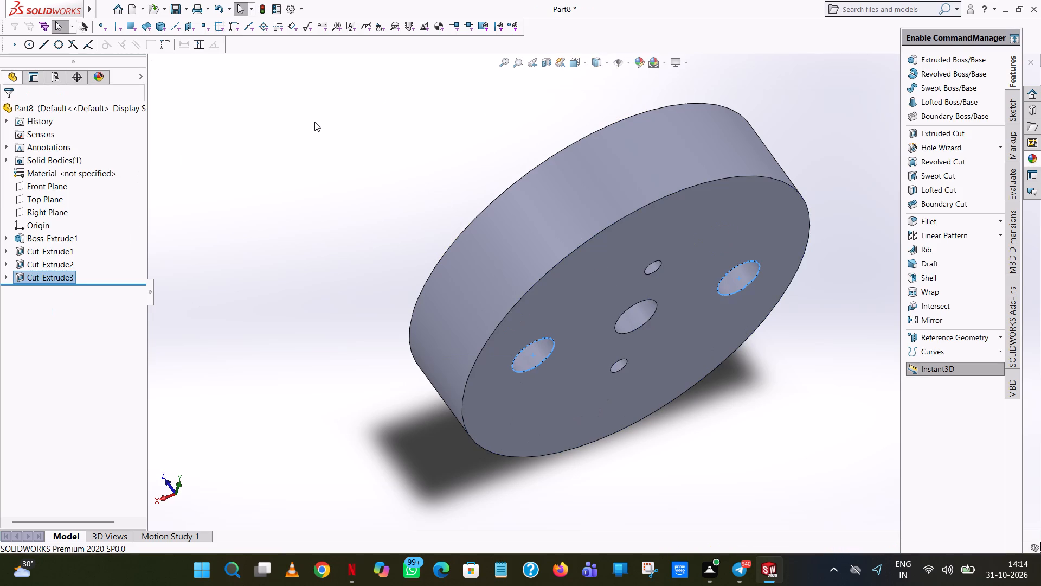
Change the appearance colour of the whole disc body to the light peach swatch of the standard palette.
{"action": "scroll", "coordinate": [307, 136], "scroll_direction": "up", "scroll_amount": 1}
{"action": "middle_click_drag", "start_coordinate": [305, 136], "coordinate": [454, 126]}
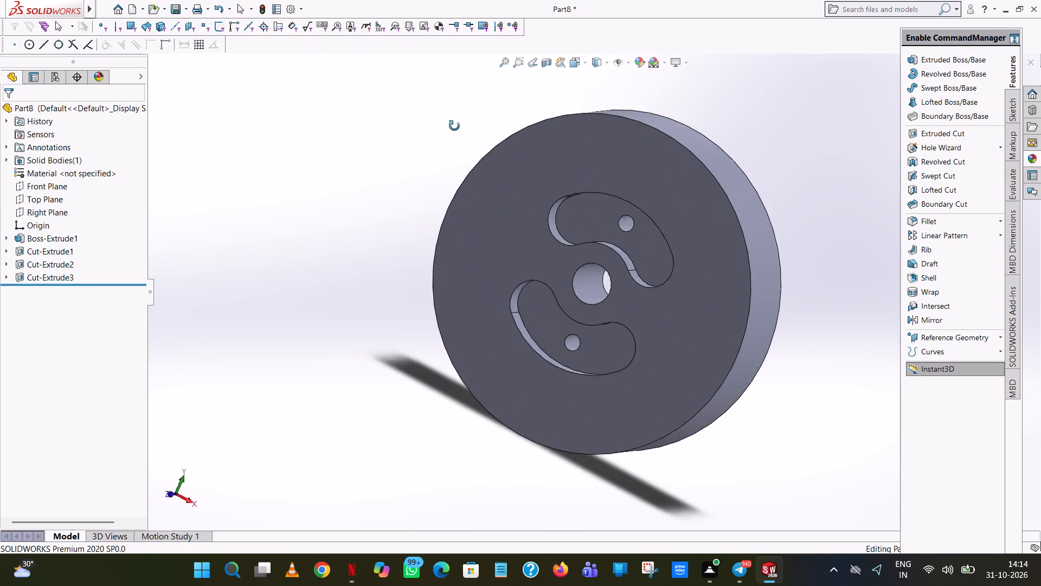
{"action": "middle_click_drag", "start_coordinate": [454, 126], "coordinate": [485, 122]}
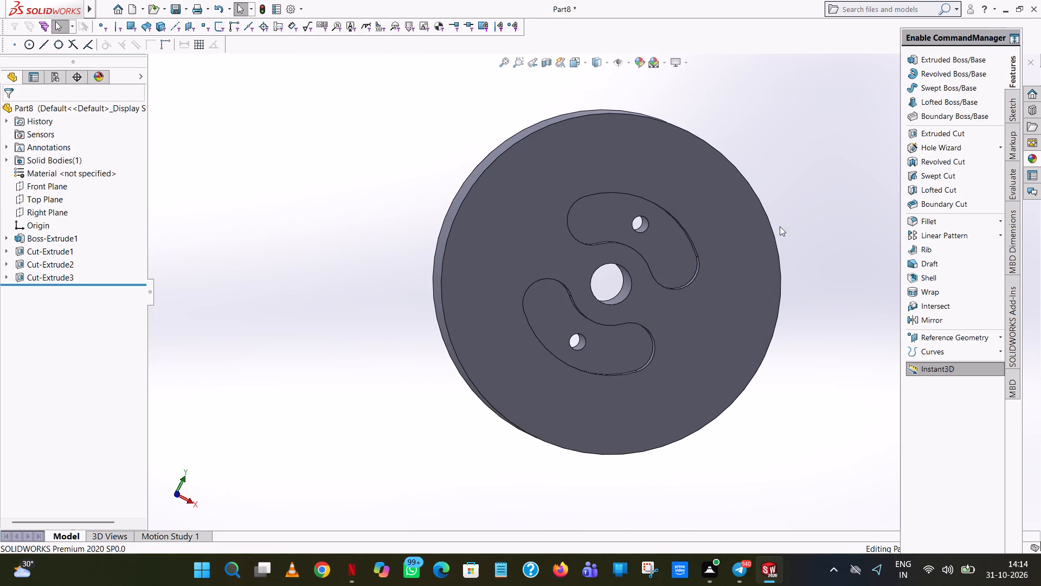
{"action": "right_click", "coordinate": [667, 348]}
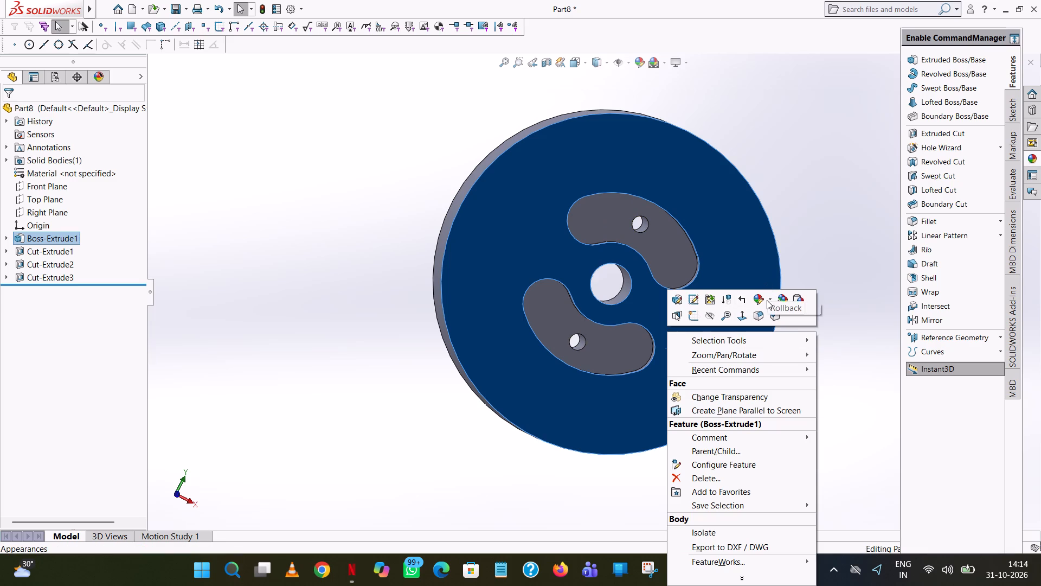
{"action": "left_click", "coordinate": [767, 300]}
{"action": "left_click", "coordinate": [768, 298]}
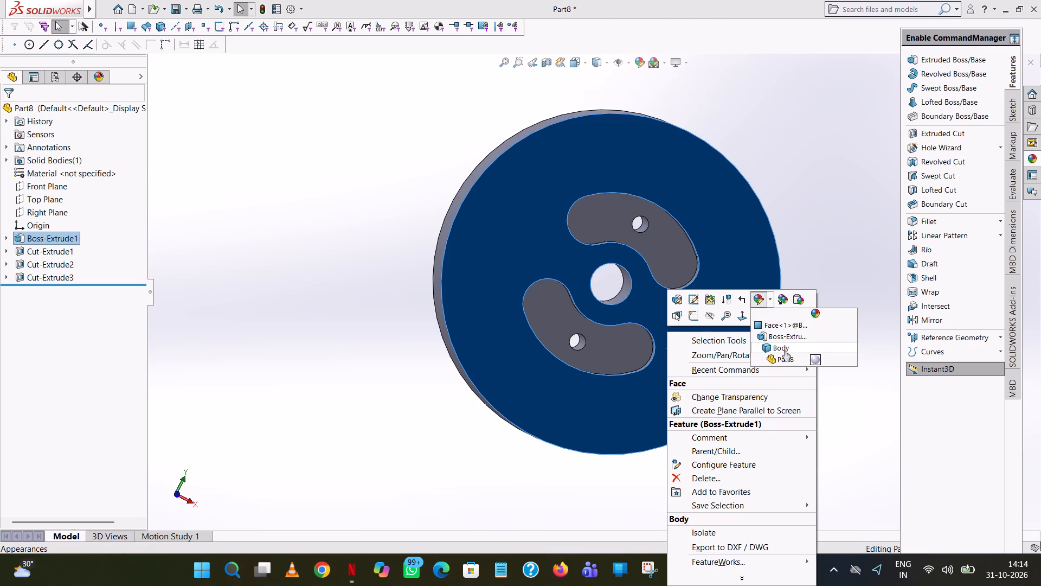
{"action": "left_click", "coordinate": [785, 351]}
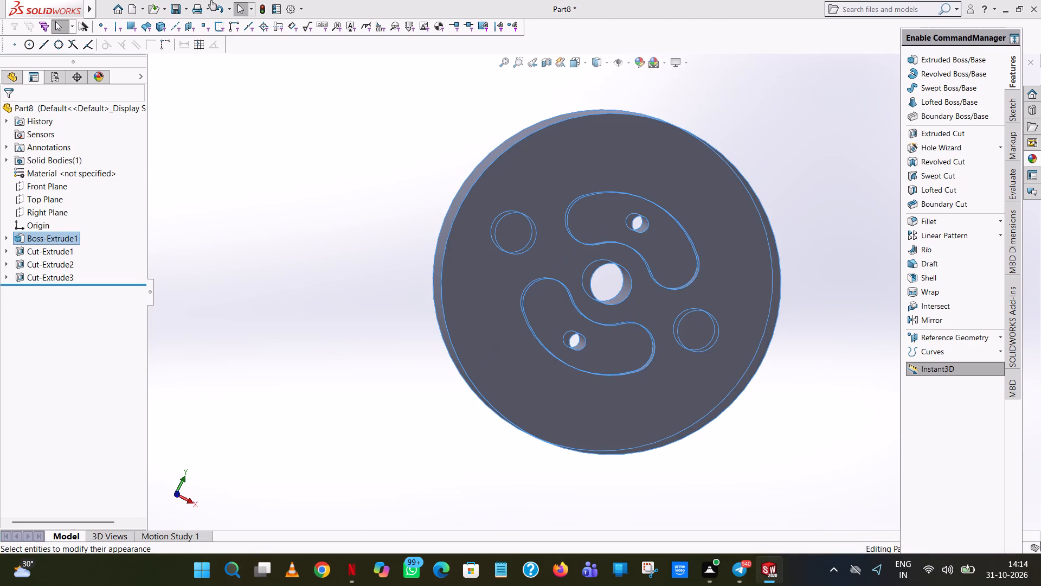
{"action": "left_click", "coordinate": [106, 375]}
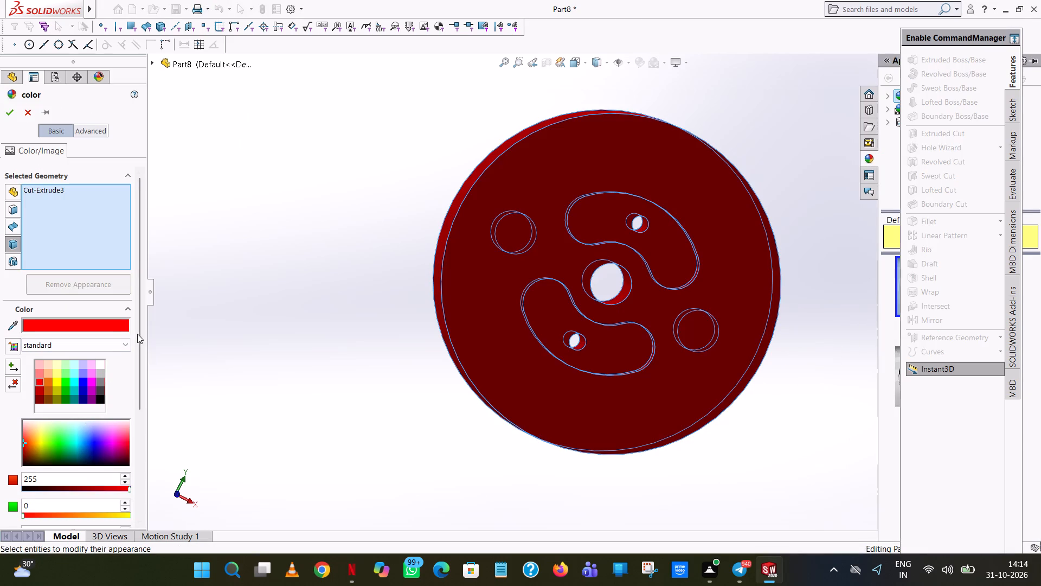
{"action": "left_click", "coordinate": [98, 371]}
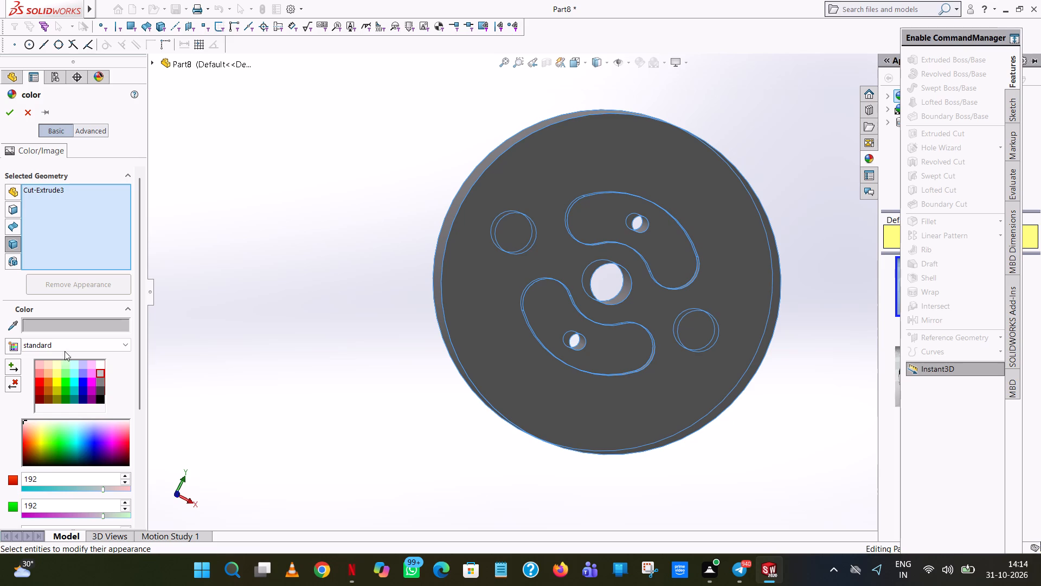
{"action": "left_click", "coordinate": [53, 367]}
{"action": "left_click", "coordinate": [48, 364]}
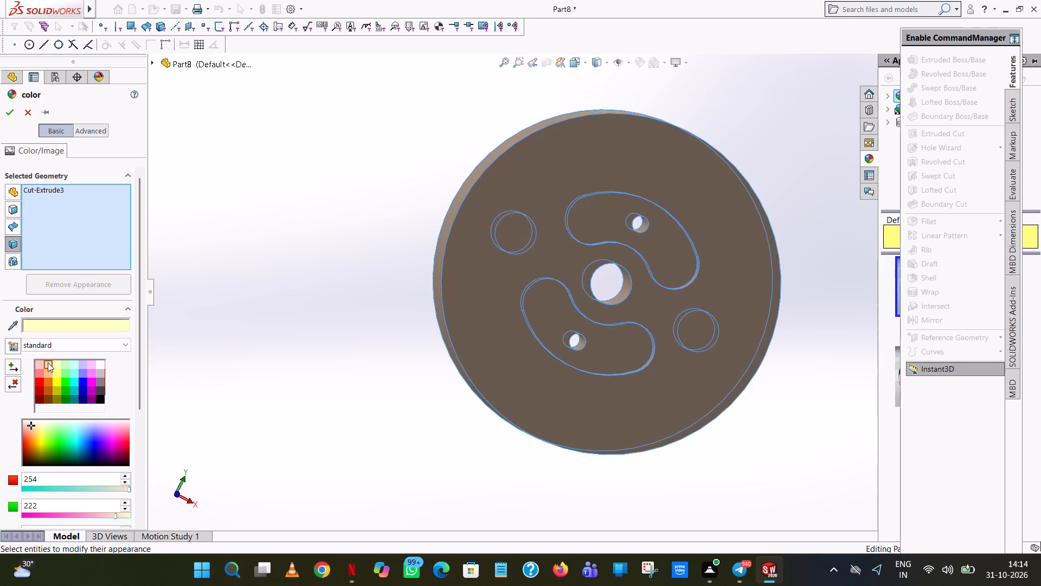
{"action": "middle_click_drag", "start_coordinate": [307, 172], "coordinate": [247, 208]}
{"action": "scroll", "coordinate": [307, 173], "scroll_direction": "up", "scroll_amount": 1}
{"action": "scroll", "coordinate": [299, 182], "scroll_direction": "down", "scroll_amount": 1}
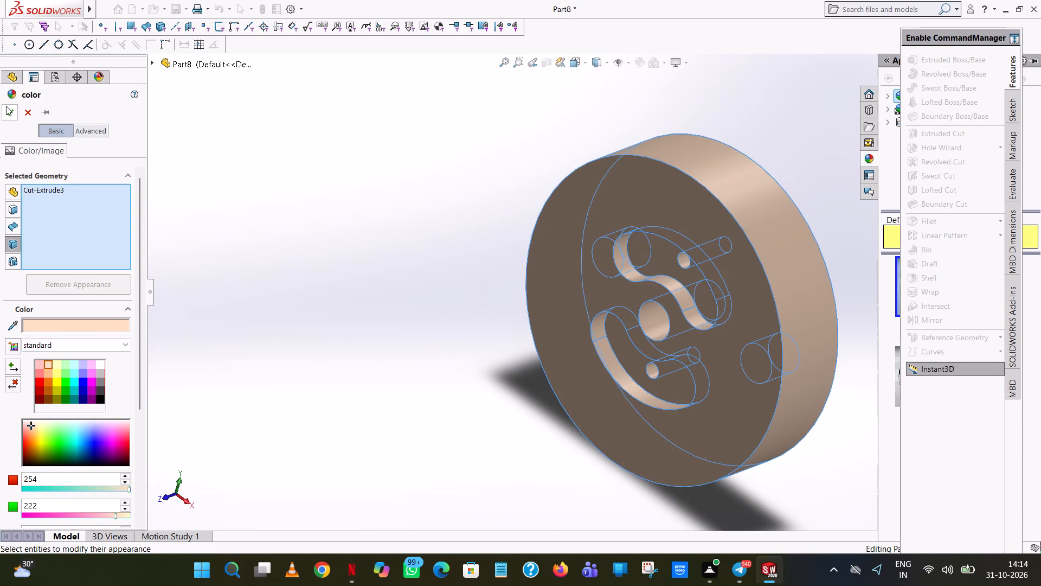
{"action": "left_click", "coordinate": [6, 111]}
{"action": "left_click", "coordinate": [440, 307]}
Inspect the slotted face of the disc and check the diameter of its central hole.
{"action": "middle_click_drag", "start_coordinate": [533, 287], "coordinate": [591, 245]}
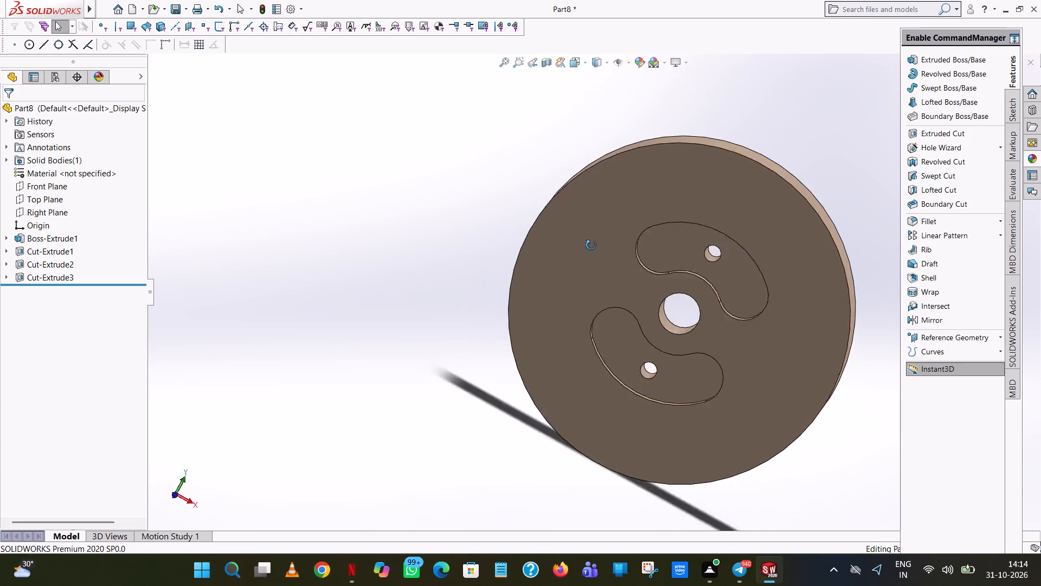
{"action": "middle_click_drag", "start_coordinate": [591, 245], "coordinate": [519, 265]}
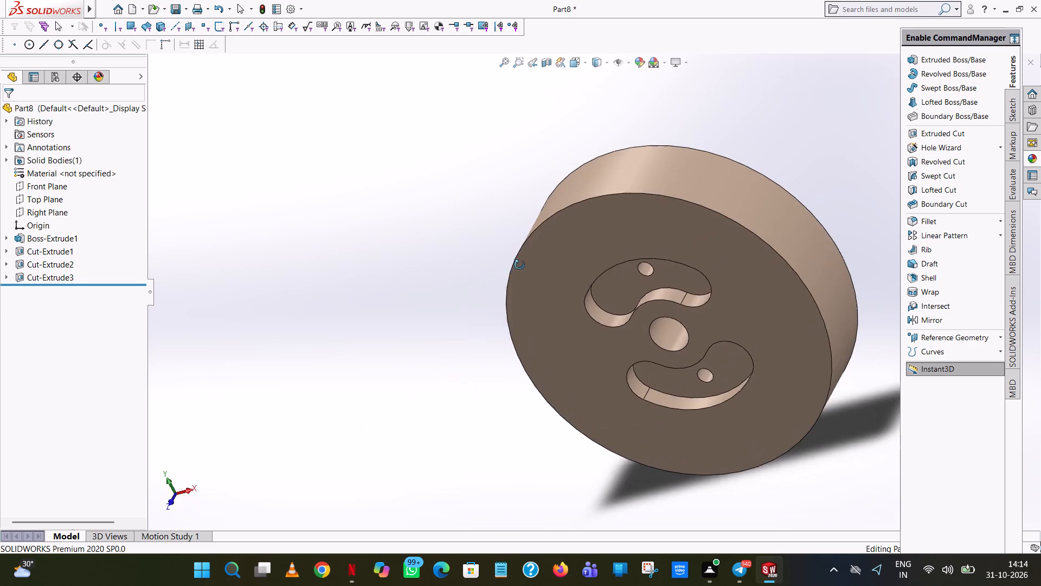
{"action": "middle_click_drag", "start_coordinate": [519, 265], "coordinate": [576, 195]}
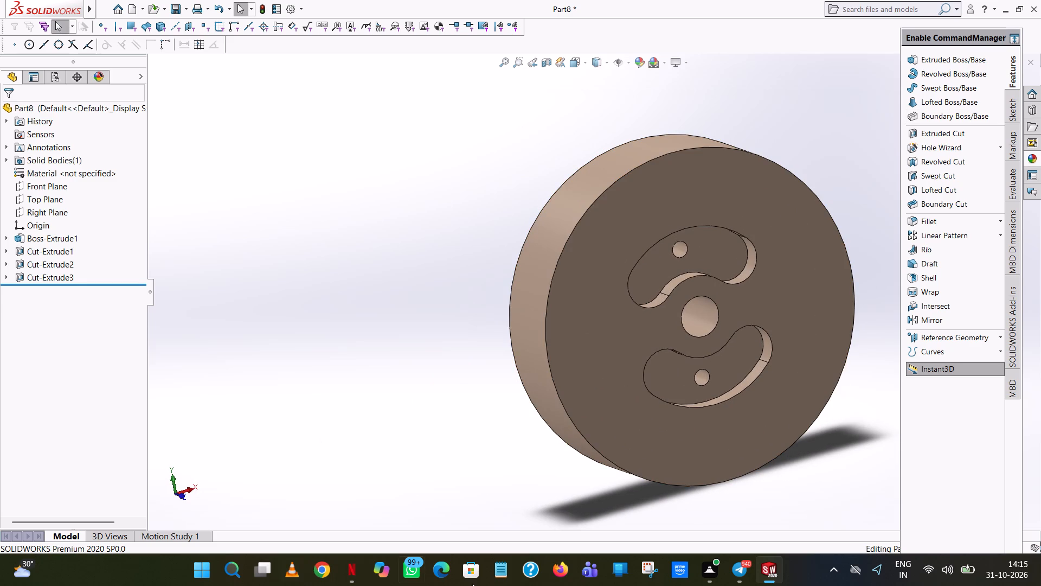
{"action": "left_click", "coordinate": [706, 309]}
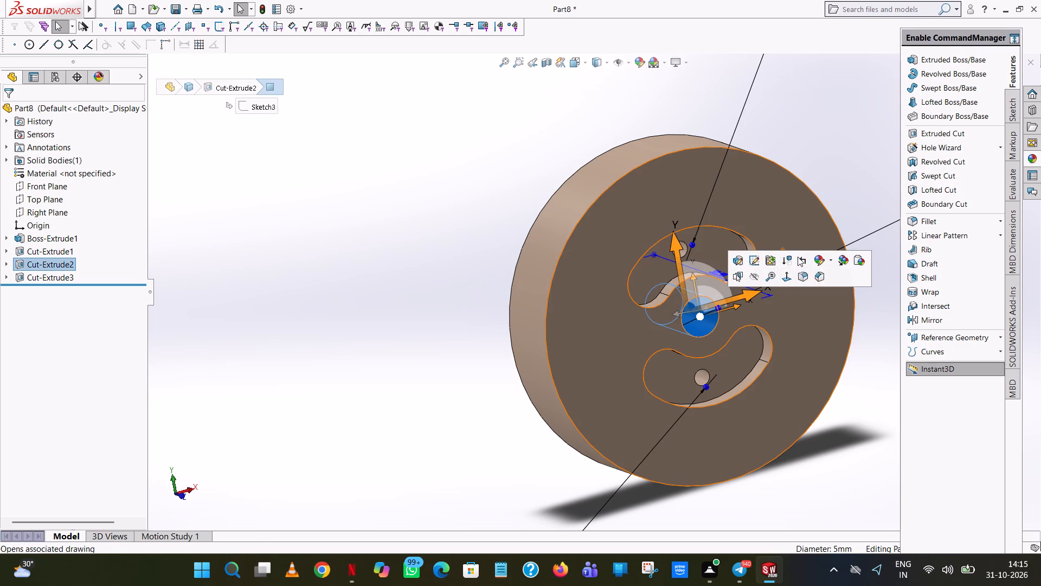
Start a face appearance with the white swatch of the standard palette on the central hole and the two small slot holes.
{"action": "left_click", "coordinate": [821, 262]}
{"action": "left_click", "coordinate": [834, 284]}
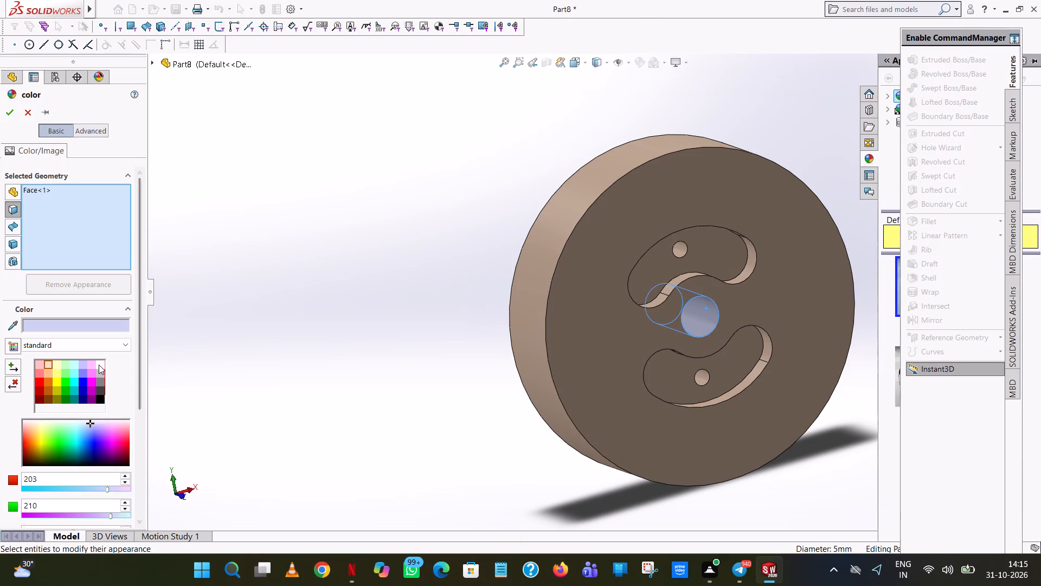
{"action": "left_click", "coordinate": [99, 365]}
{"action": "left_click", "coordinate": [685, 243]}
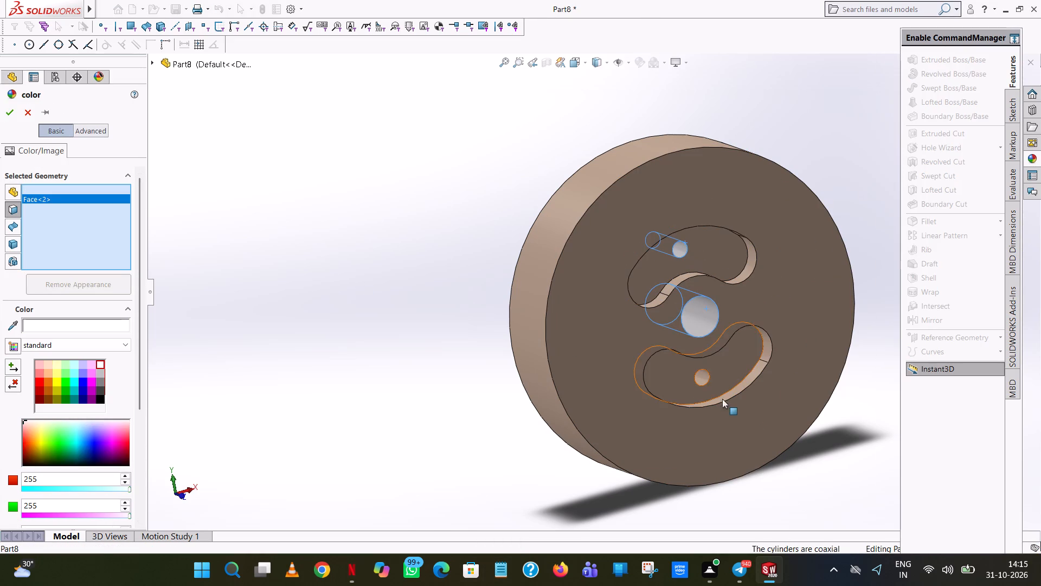
{"action": "left_click", "coordinate": [705, 380]}
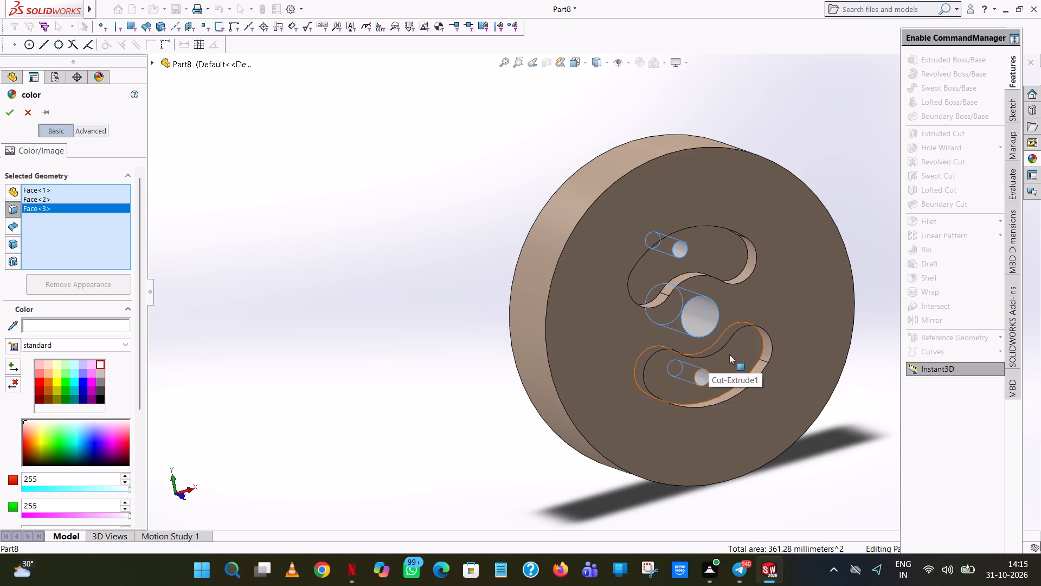
Add the floors and side walls of both curved slots to the faces receiving the white colour.
{"action": "left_click", "coordinate": [752, 370]}
{"action": "left_click", "coordinate": [754, 351]}
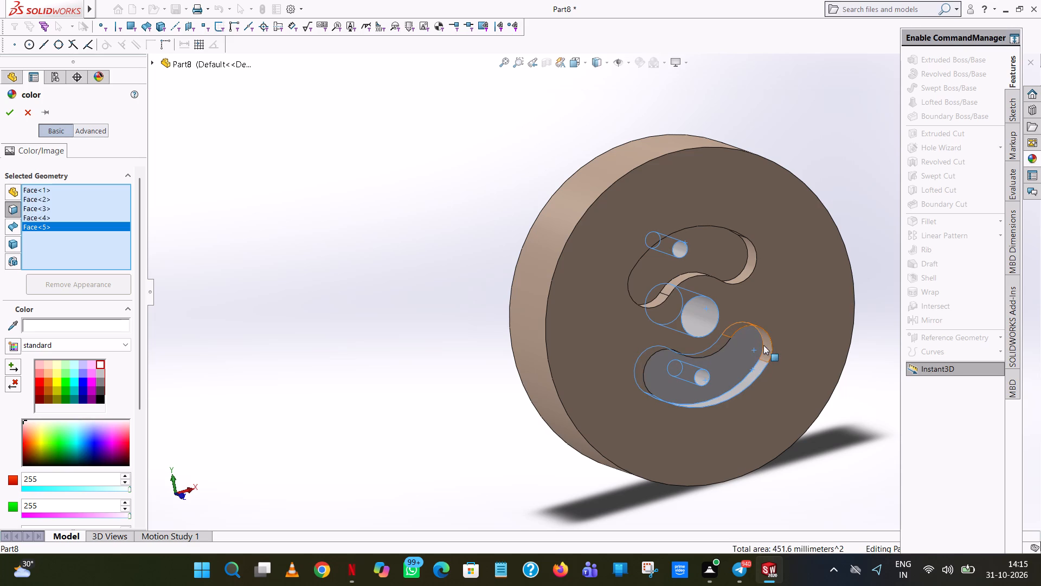
{"action": "left_click", "coordinate": [765, 345]}
{"action": "middle_click_drag", "start_coordinate": [645, 367], "coordinate": [587, 346]}
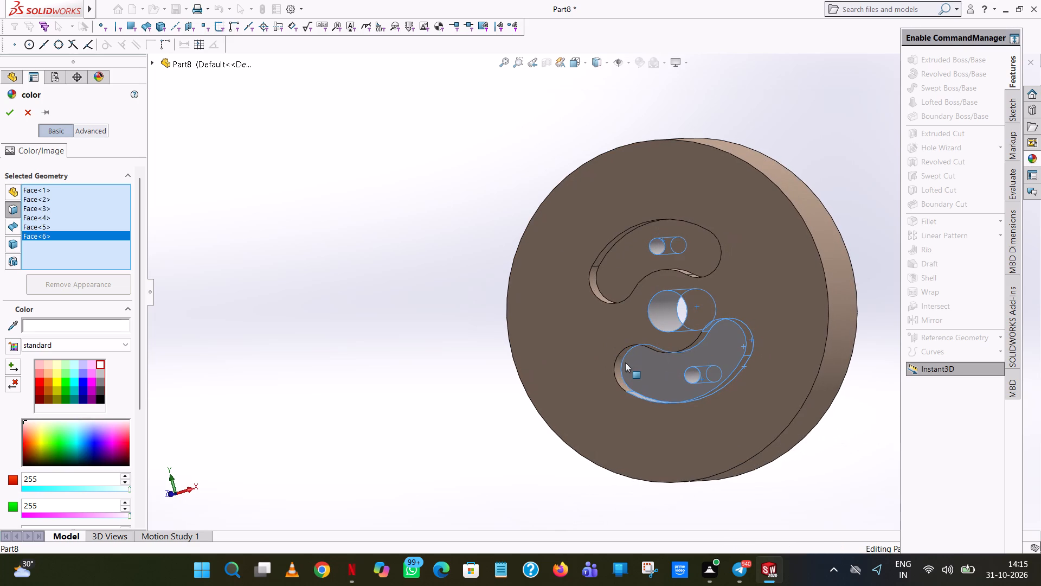
{"action": "left_click", "coordinate": [618, 361]}
{"action": "left_click", "coordinate": [617, 252]}
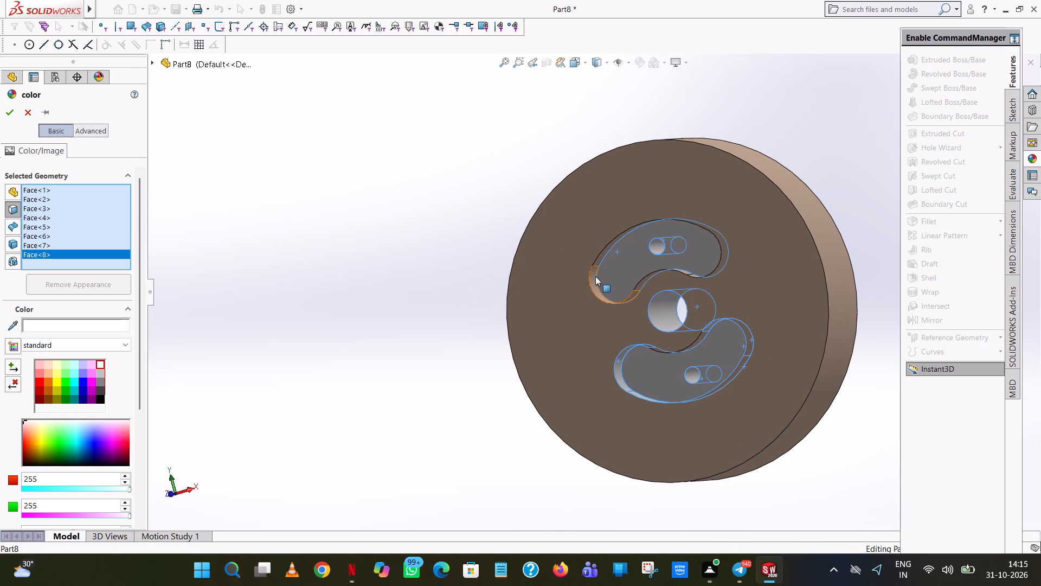
{"action": "left_click", "coordinate": [595, 277]}
{"action": "left_click", "coordinate": [602, 256]}
{"action": "middle_click_drag", "start_coordinate": [631, 270], "coordinate": [644, 314]}
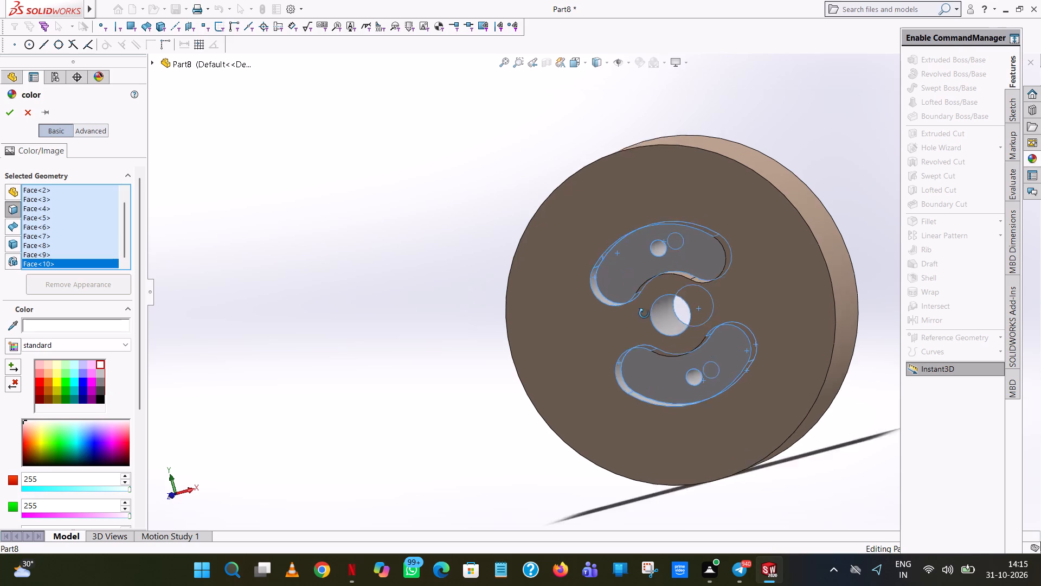
{"action": "middle_click_drag", "start_coordinate": [644, 314], "coordinate": [663, 385]}
{"action": "left_click", "coordinate": [698, 301]}
{"action": "left_click", "coordinate": [725, 314]}
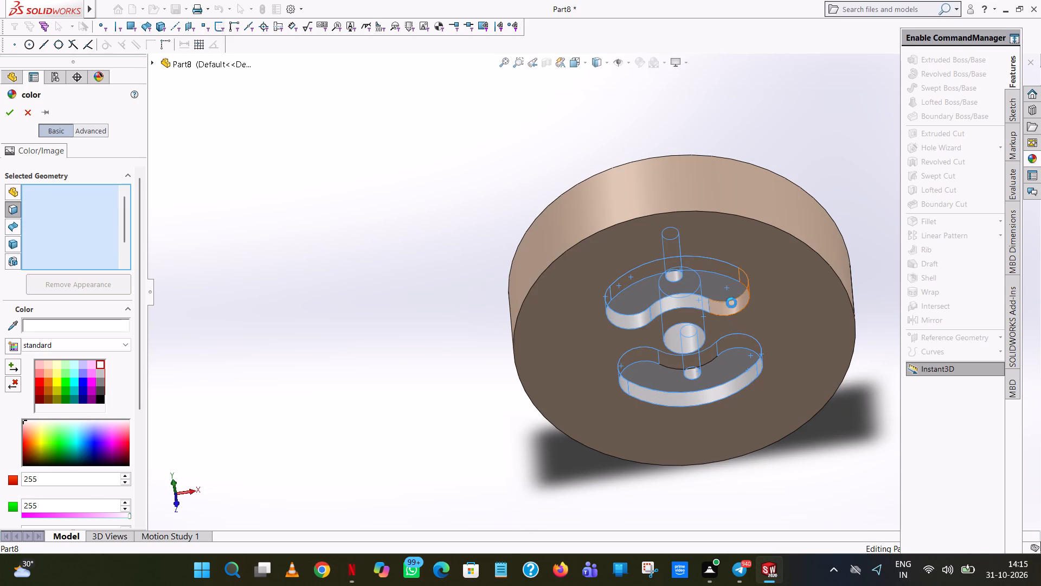
Add the two 5 mm deep side holes on the back face to the selection and apply the white colour.
{"action": "middle_click_drag", "start_coordinate": [734, 300], "coordinate": [882, 370]}
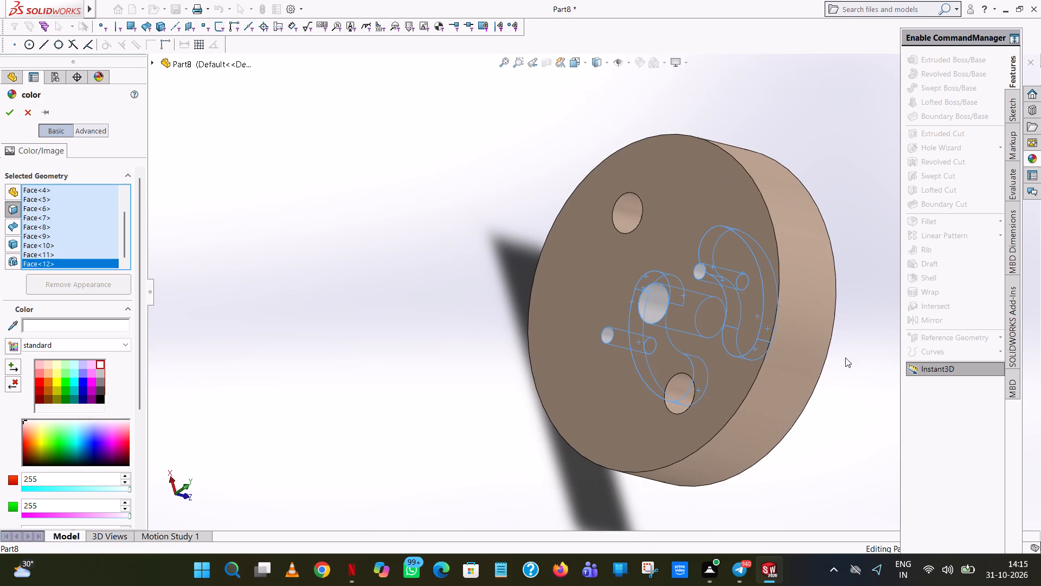
{"action": "left_click", "coordinate": [631, 202]}
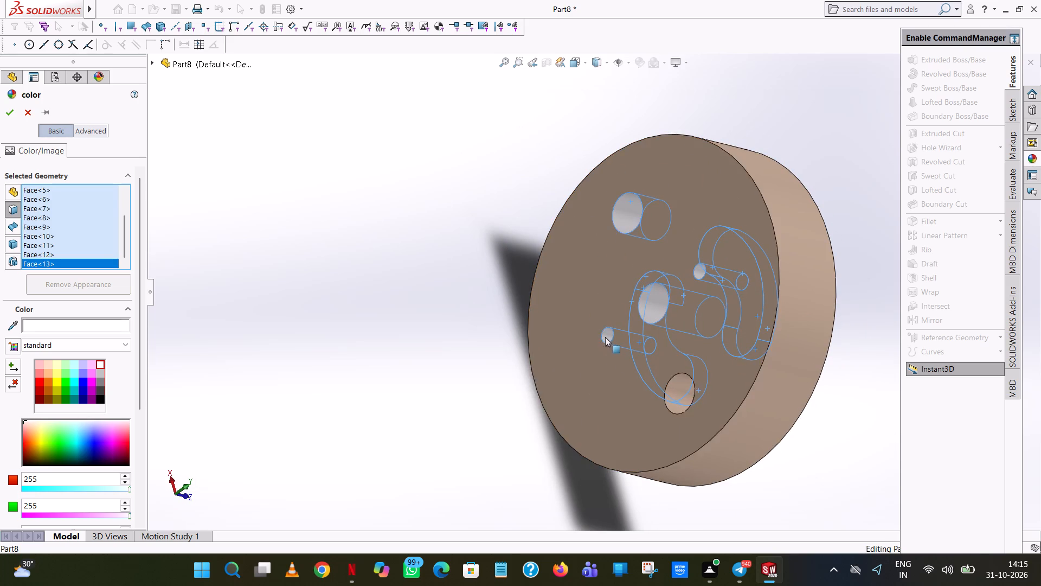
{"action": "left_click", "coordinate": [693, 385]}
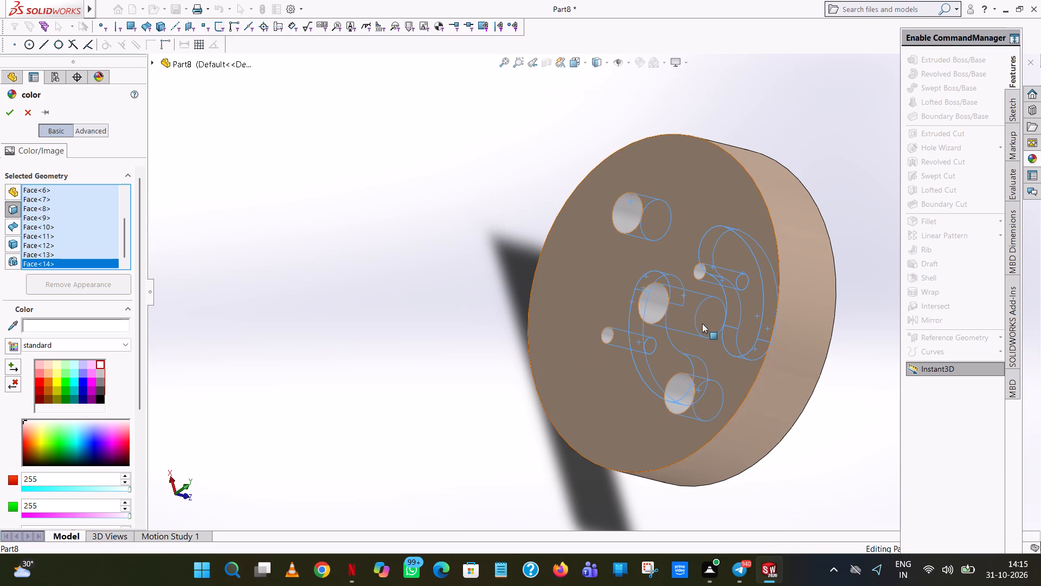
{"action": "middle_click_drag", "start_coordinate": [702, 319], "coordinate": [523, 234]}
{"action": "scroll", "coordinate": [702, 319], "scroll_direction": "up", "scroll_amount": 1}
{"action": "scroll", "coordinate": [525, 235], "scroll_direction": "up", "scroll_amount": 1}
{"action": "middle_click_drag", "start_coordinate": [648, 451], "coordinate": [650, 489]}
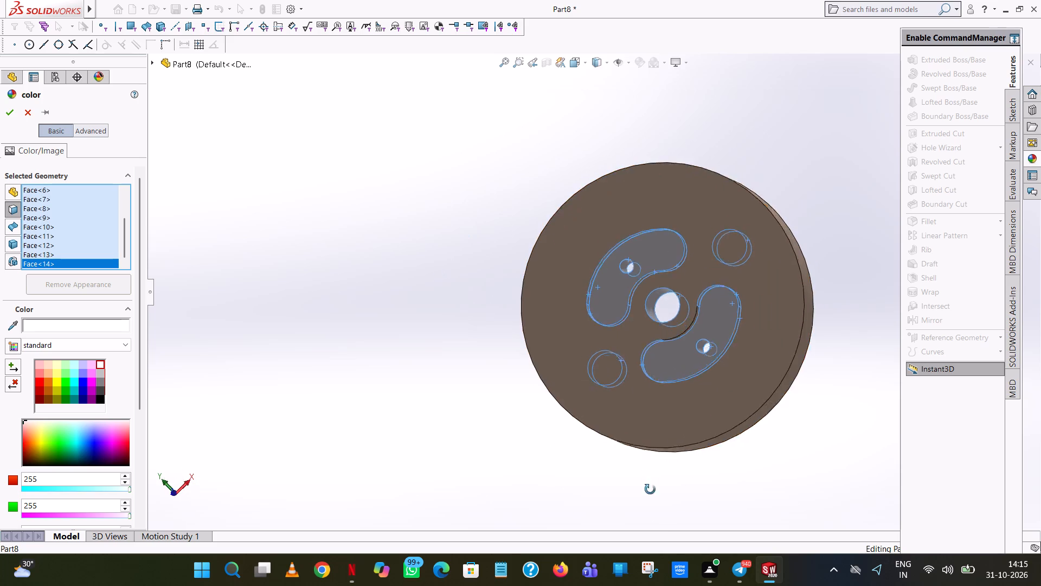
{"action": "middle_click_drag", "start_coordinate": [650, 489], "coordinate": [656, 520]}
{"action": "left_click", "coordinate": [8, 118]}
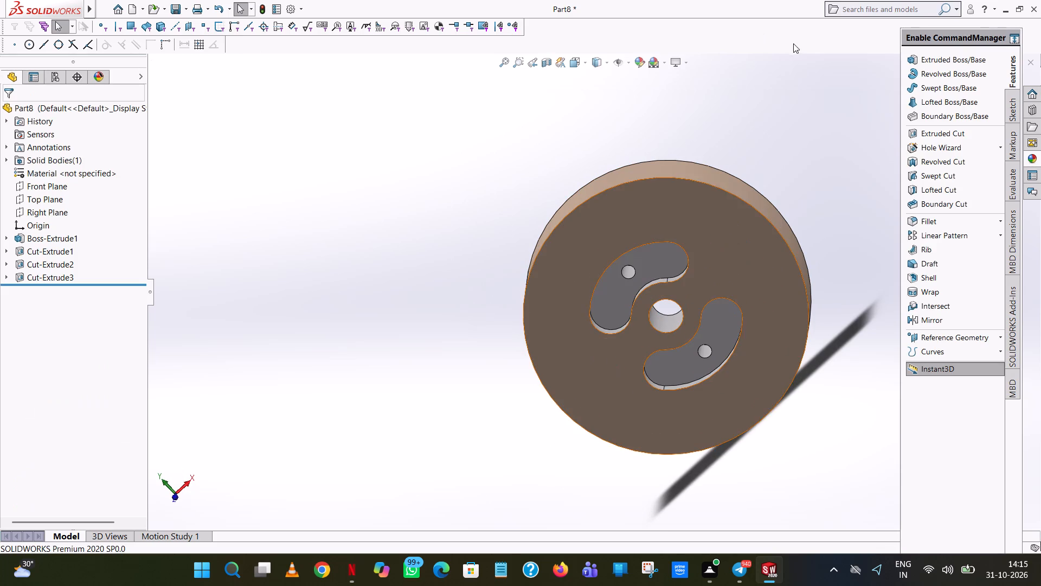
Save the part as "valve port block" in the elbow engine assembly folder.
{"action": "middle_click_drag", "start_coordinate": [706, 196], "coordinate": [760, 113]}
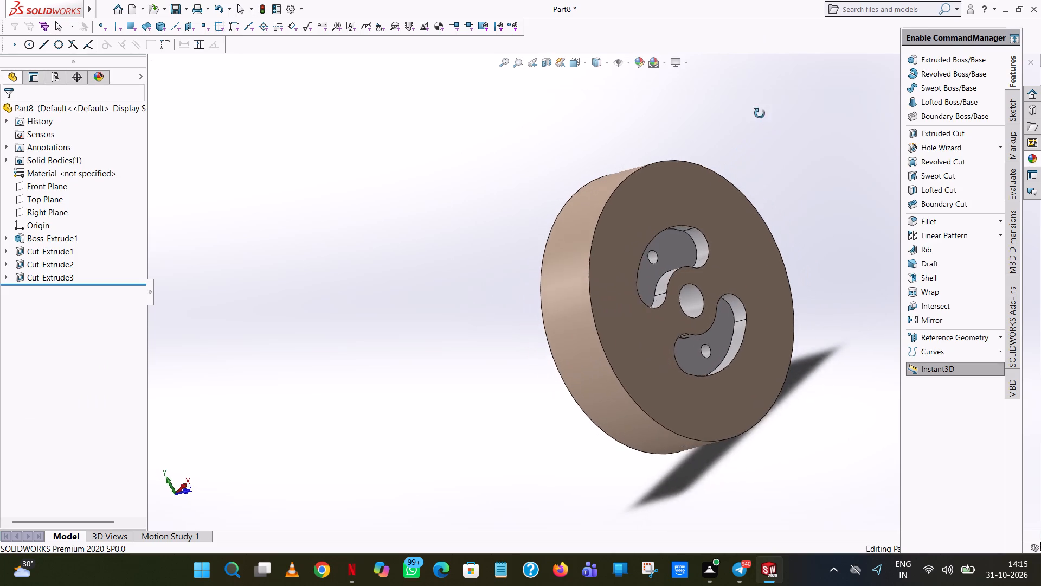
{"action": "middle_click_drag", "start_coordinate": [760, 113], "coordinate": [722, 191]}
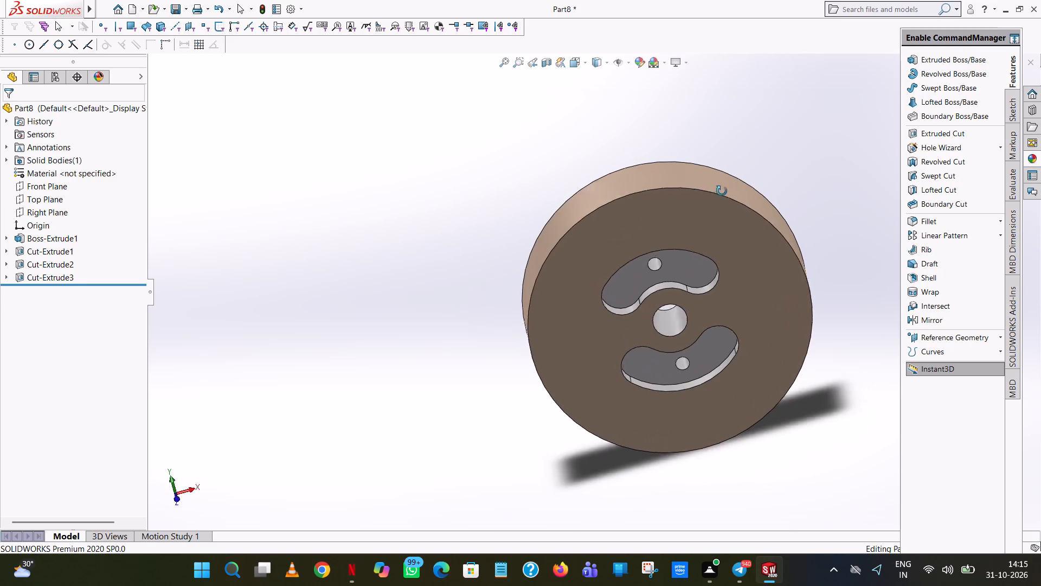
{"action": "middle_click_drag", "start_coordinate": [722, 191], "coordinate": [742, 154]}
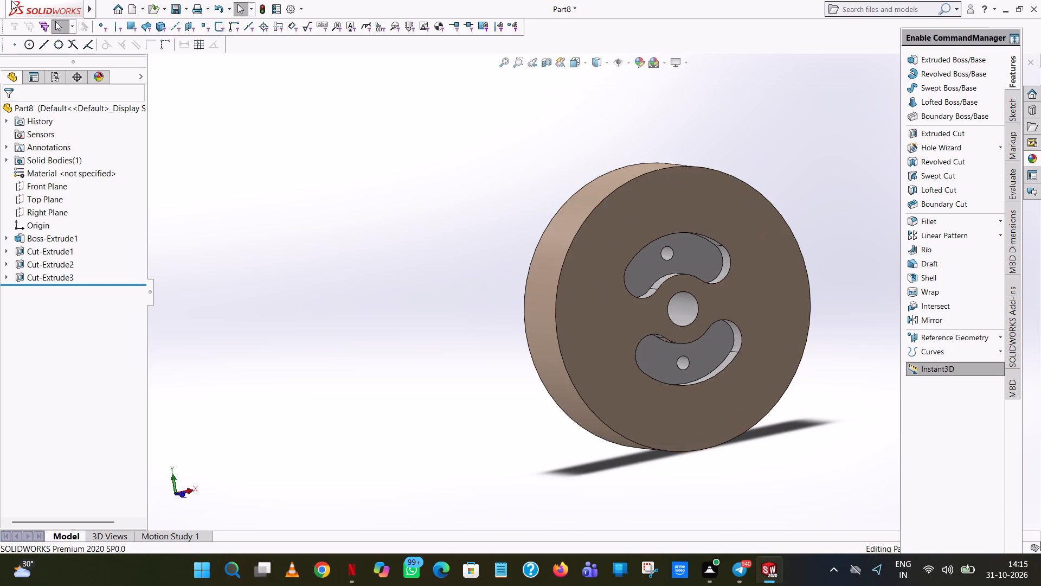
{"action": "left_click", "coordinate": [175, 9]}
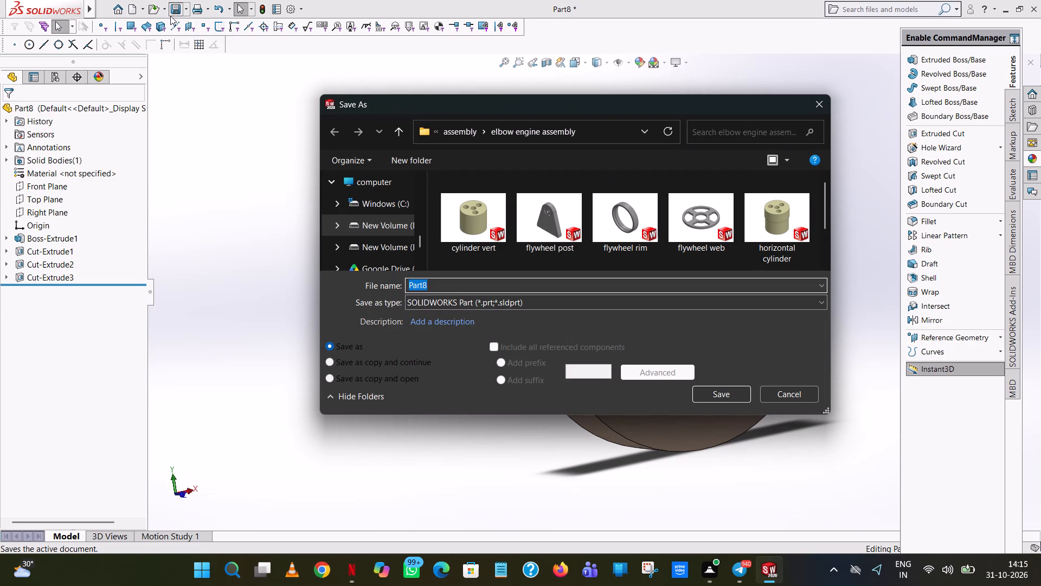
{"action": "type", "text": "valve por"}
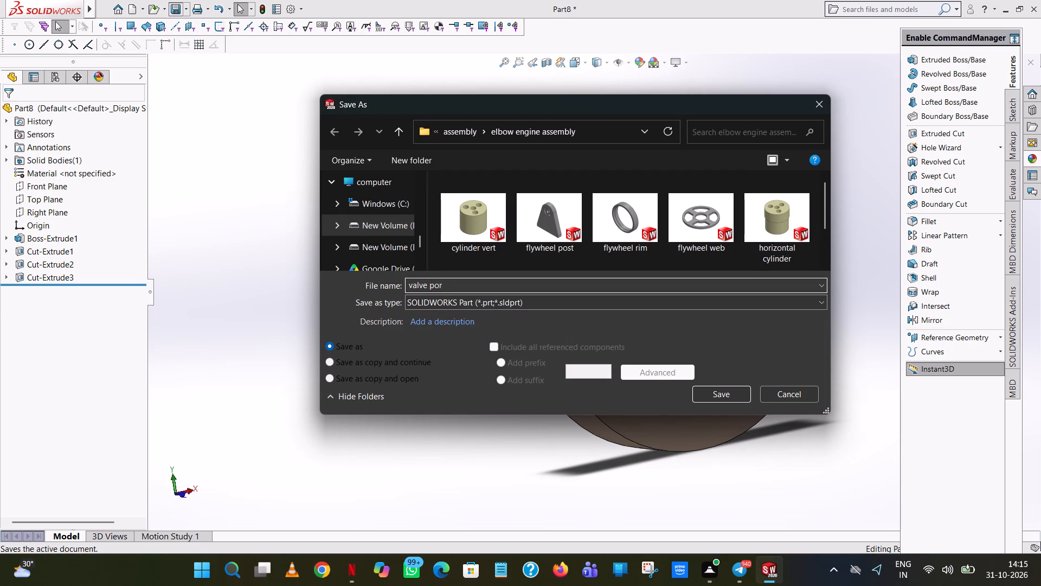
{"action": "key", "text": "t"}
{"action": "key", "text": "space"}
{"action": "type", "text": "blocl"}
{"action": "key", "text": "BackSpace"}
{"action": "key", "text": "k"}
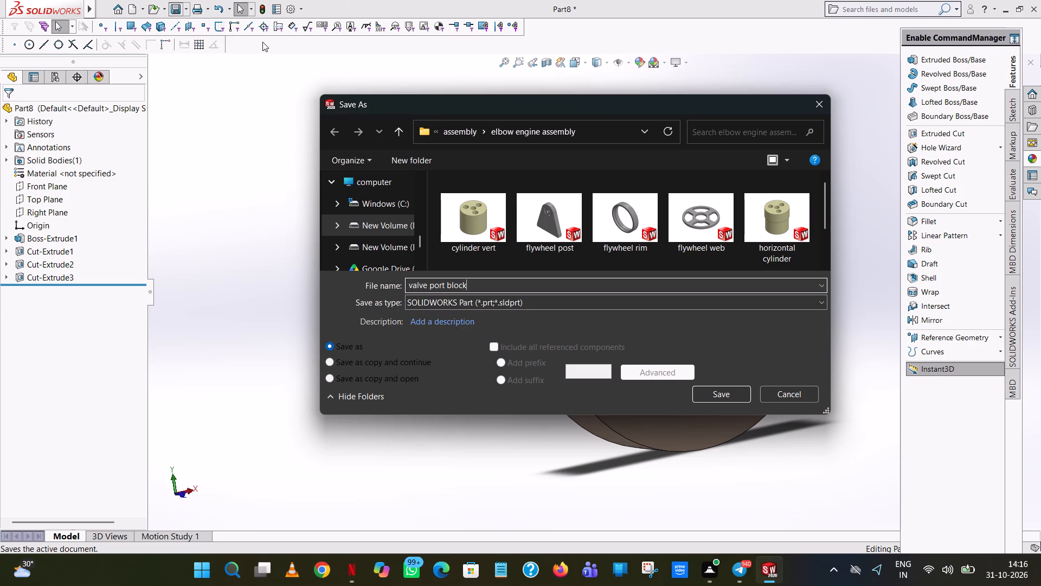
{"action": "left_click", "coordinate": [717, 397]}
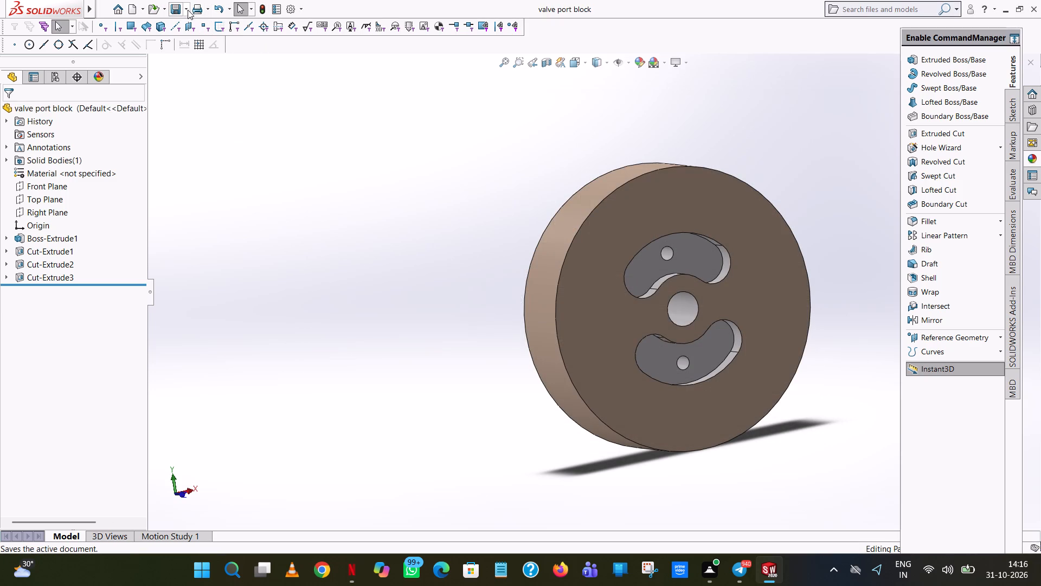
Save a PDF copy of the part as "valve port block" in the elbow engine assembly folder.
{"action": "left_click", "coordinate": [187, 8]}
{"action": "left_click", "coordinate": [189, 36]}
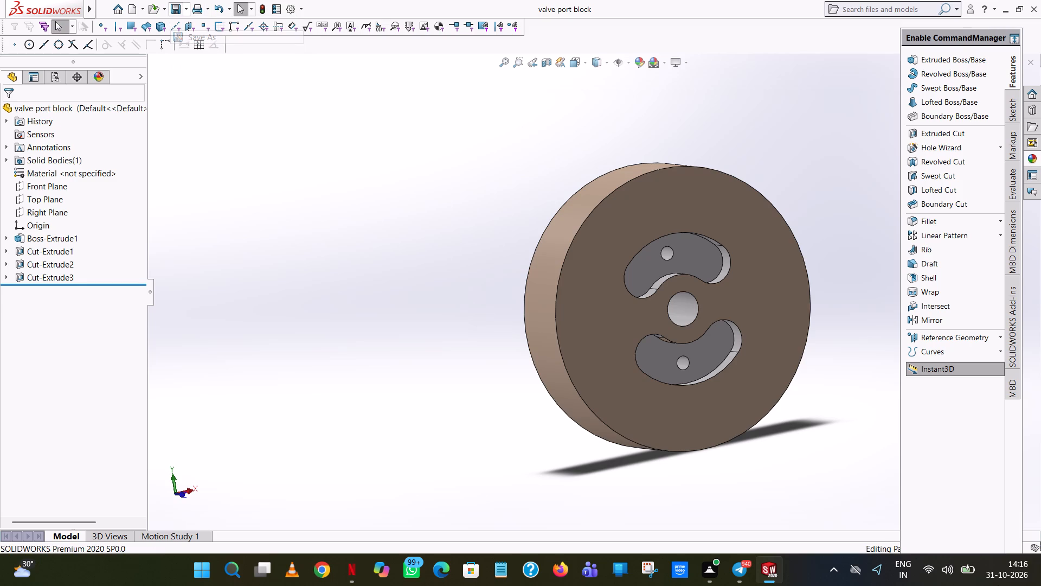
{"action": "left_click", "coordinate": [537, 296]}
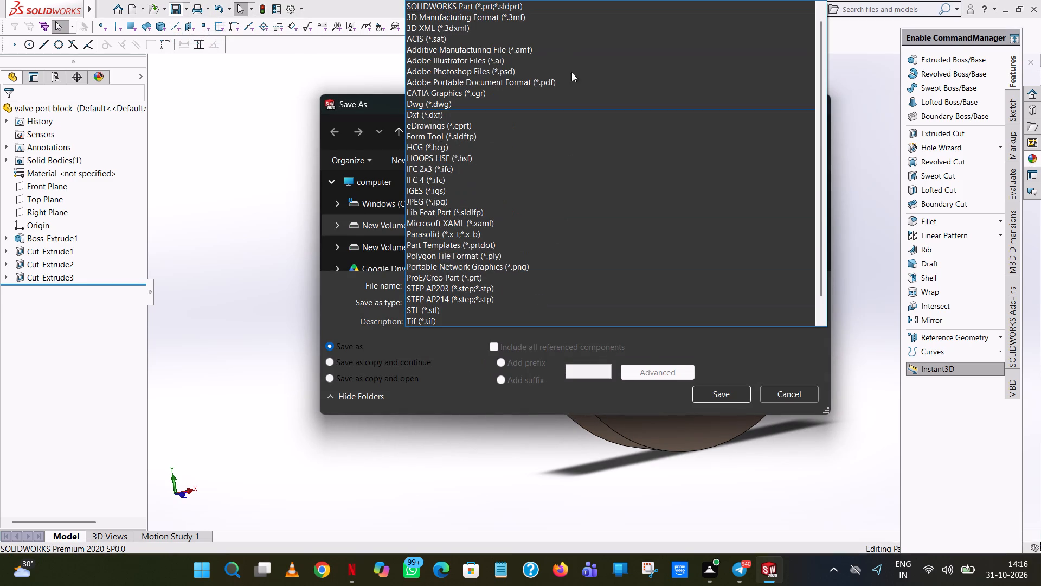
{"action": "left_click", "coordinate": [538, 80]}
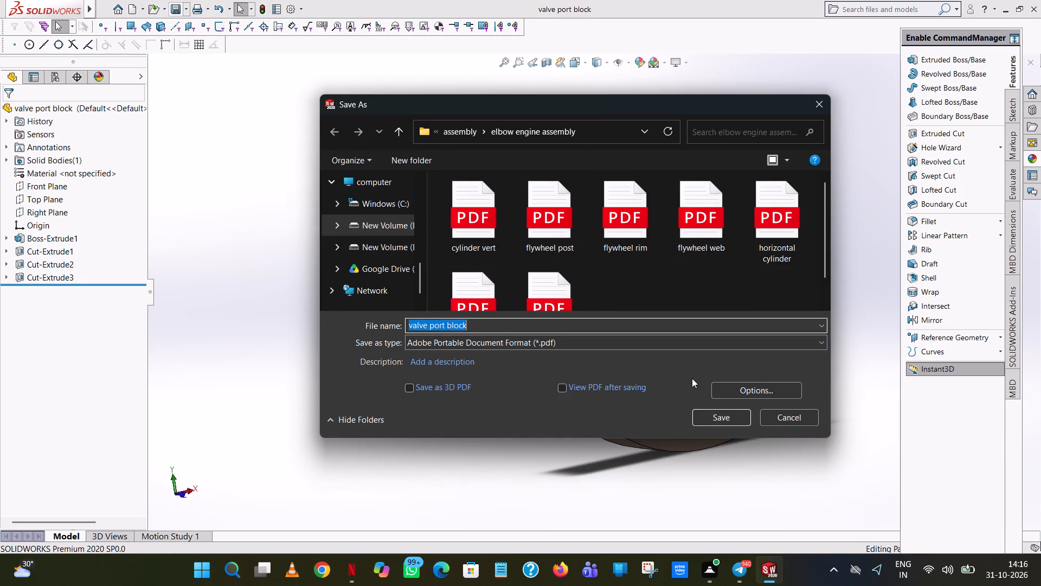
{"action": "scroll", "coordinate": [688, 288], "scroll_direction": "down", "scroll_amount": 7}
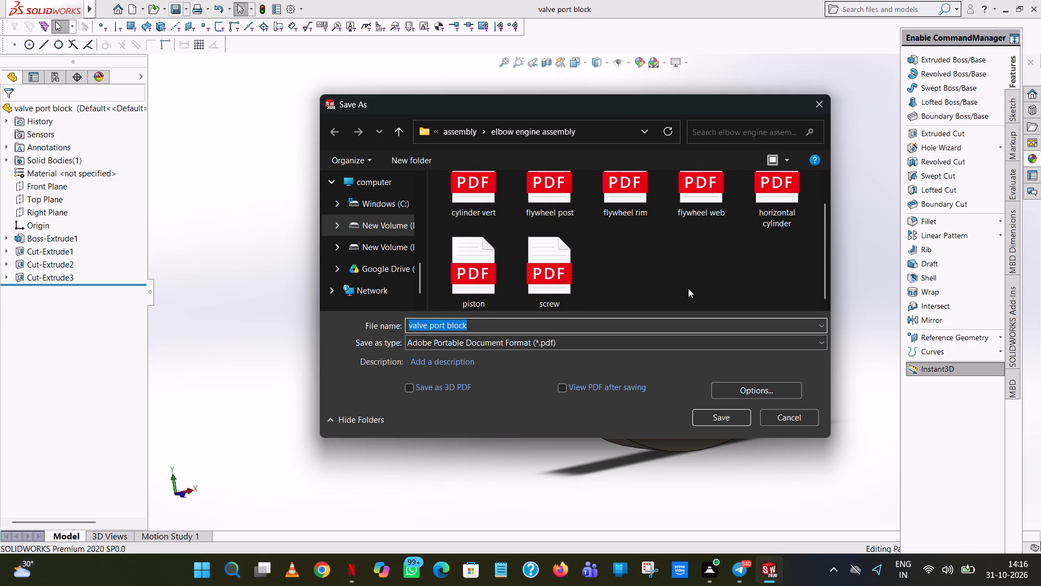
{"action": "left_click", "coordinate": [720, 419]}
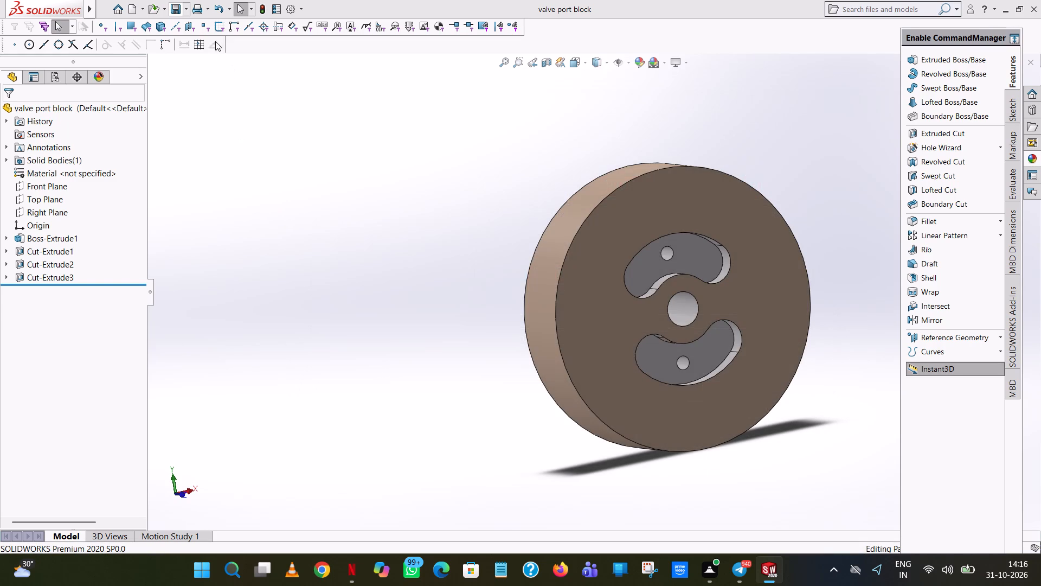
Check the elbow engine assembly folder for the valve port block's saved part and PDF files.
{"action": "left_click", "coordinate": [181, 7]}
{"action": "left_click", "coordinate": [185, 5]}
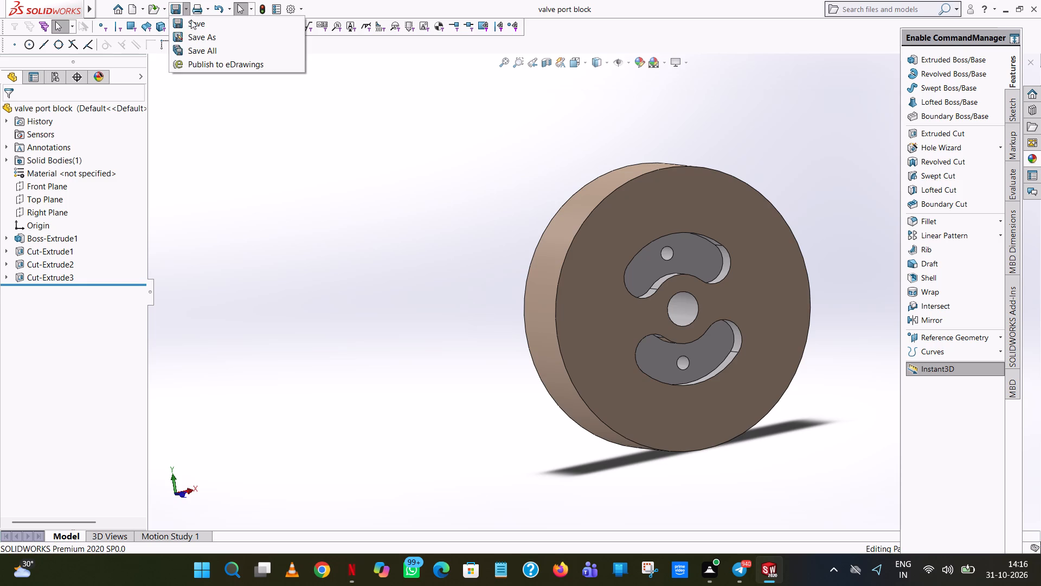
{"action": "left_click", "coordinate": [194, 32]}
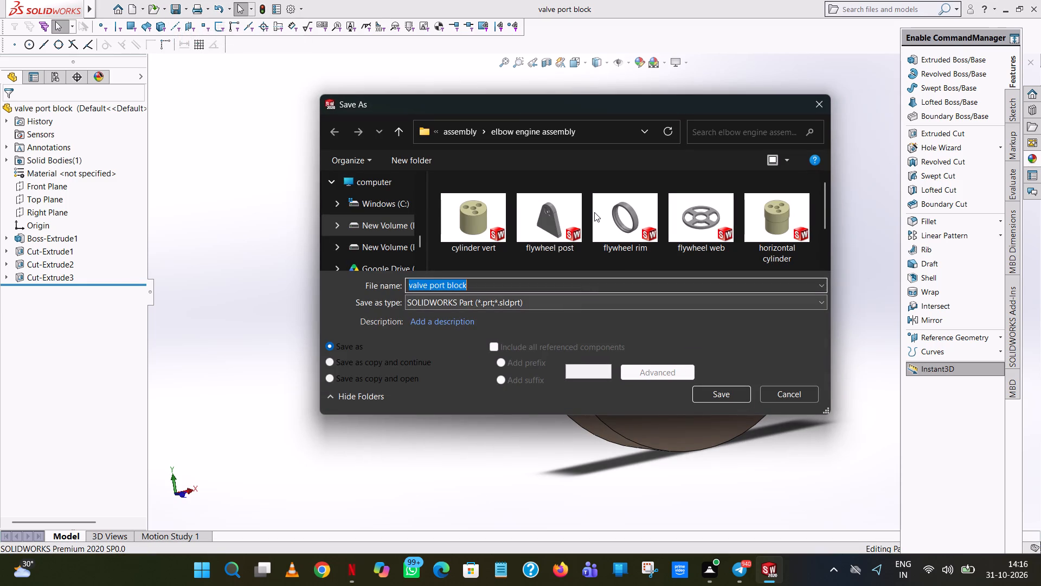
{"action": "scroll", "coordinate": [595, 212], "scroll_direction": "down", "scroll_amount": 8}
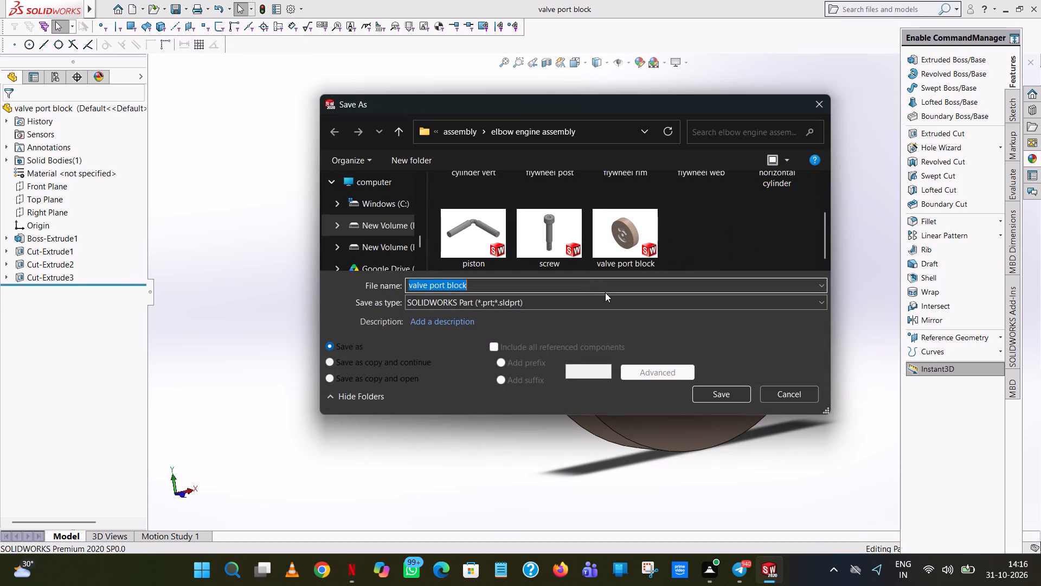
{"action": "left_click", "coordinate": [603, 298]}
{"action": "left_click", "coordinate": [511, 80]}
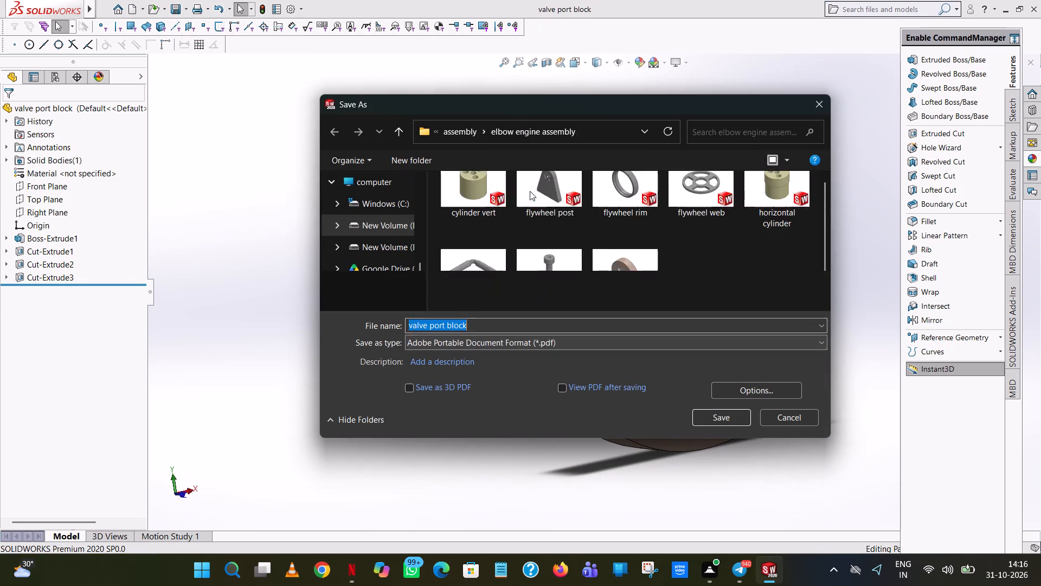
{"action": "scroll", "coordinate": [539, 238], "scroll_direction": "down", "scroll_amount": 7}
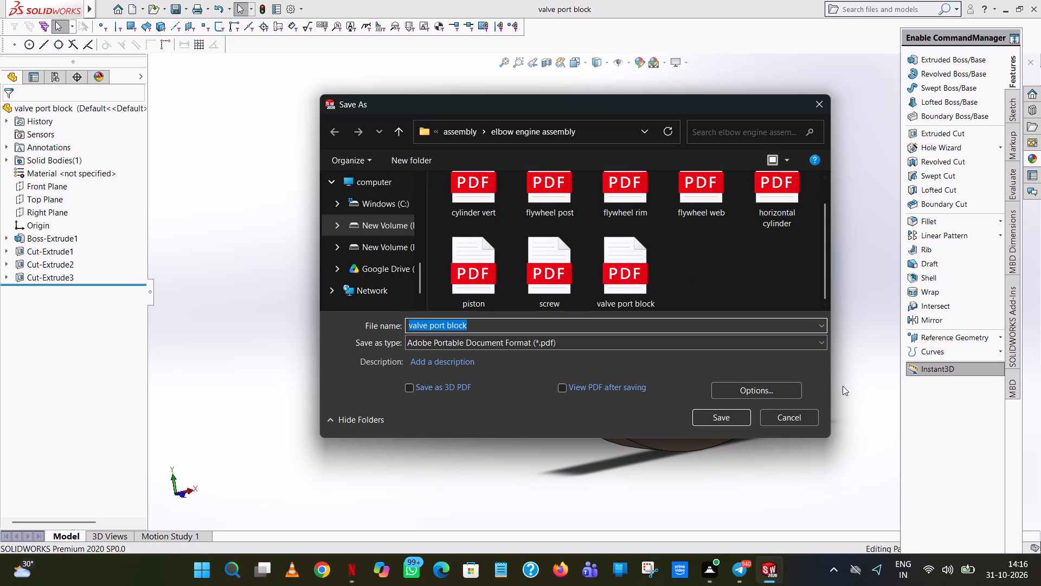
{"action": "left_click", "coordinate": [785, 416]}
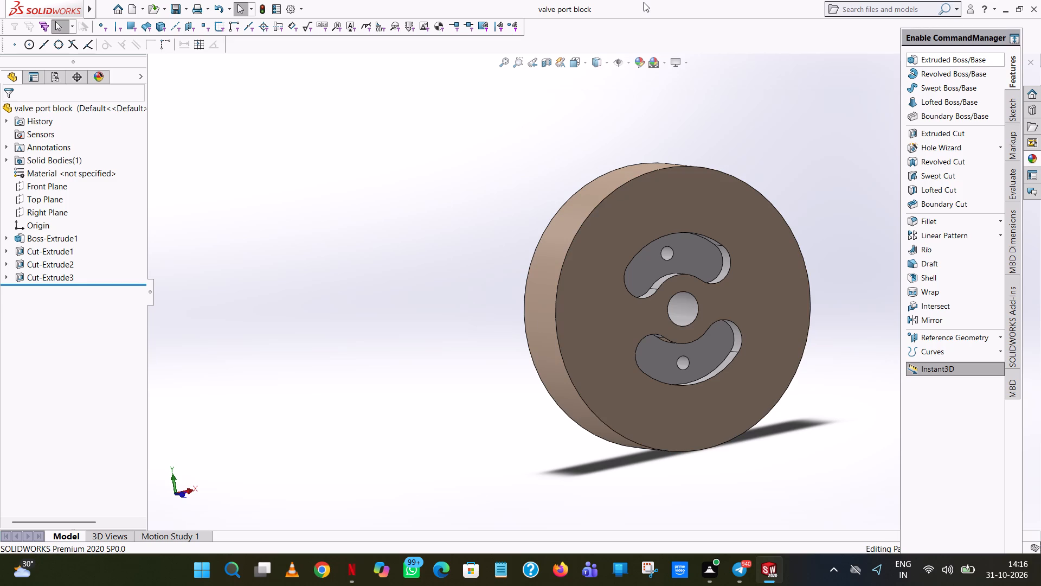
{"action": "left_click", "coordinate": [178, 11]}
{"action": "left_click", "coordinate": [187, 11]}
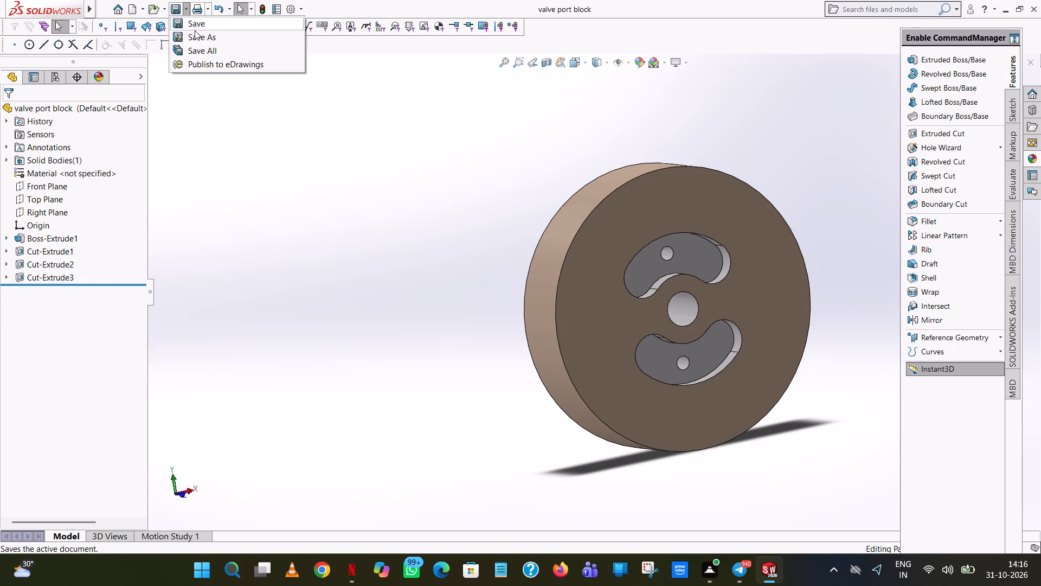
{"action": "left_click", "coordinate": [195, 37]}
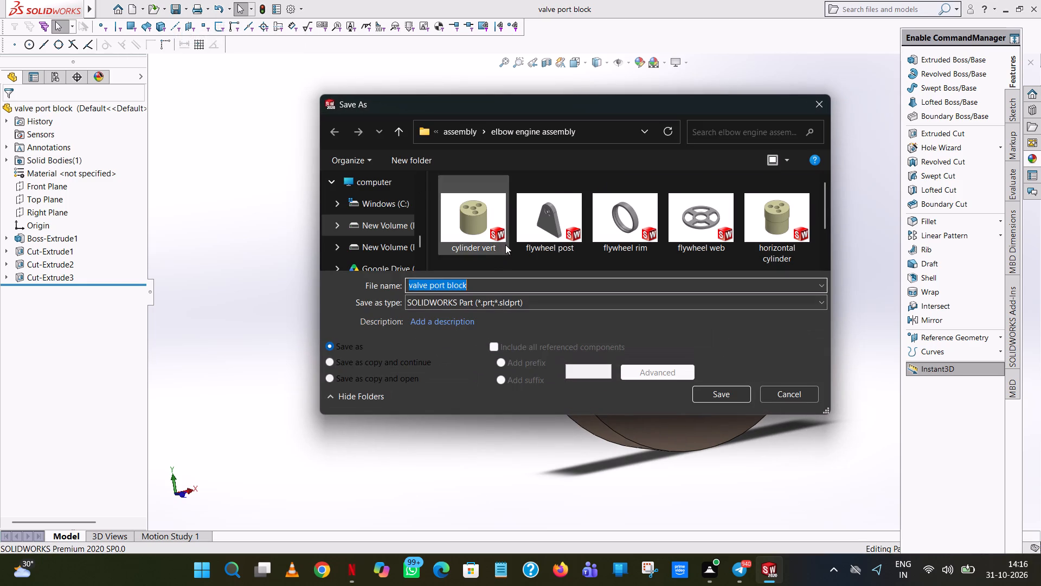
{"action": "scroll", "coordinate": [510, 238], "scroll_direction": "down", "scroll_amount": 11}
{"action": "left_click", "coordinate": [597, 295]}
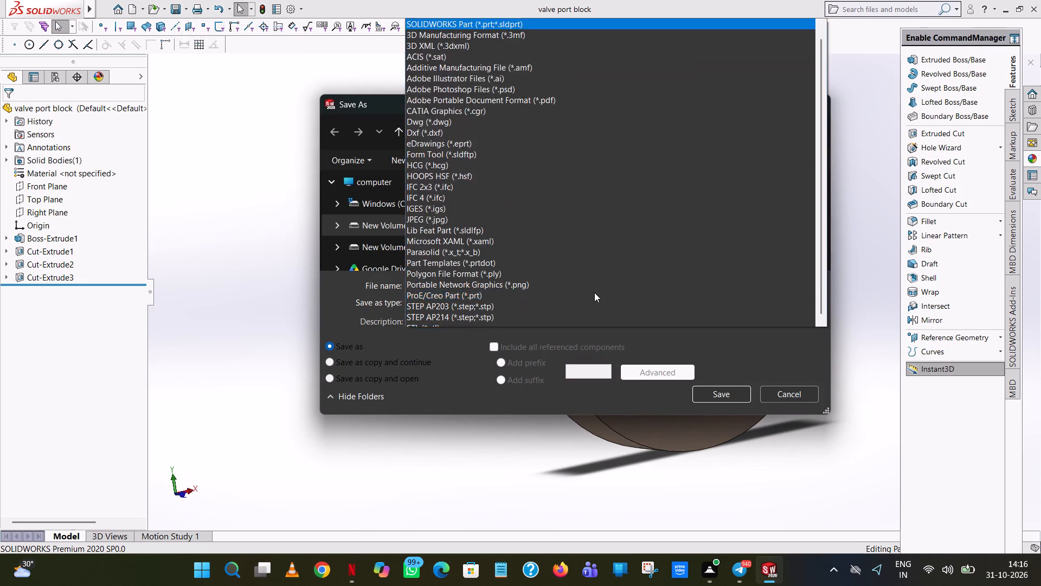
{"action": "left_click", "coordinate": [602, 84]}
{"action": "scroll", "coordinate": [594, 203], "scroll_direction": "down", "scroll_amount": 7}
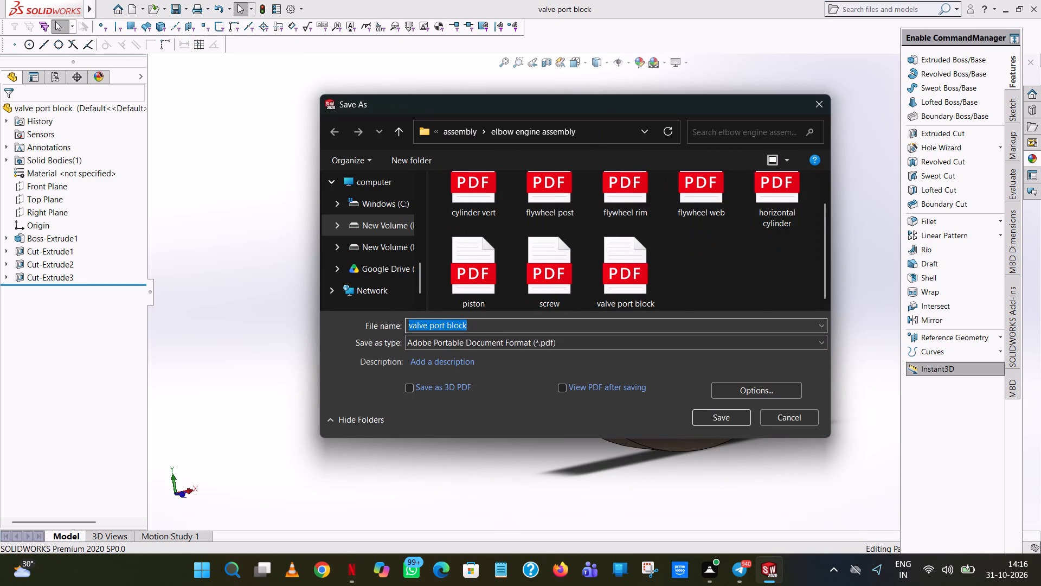
{"action": "left_click", "coordinate": [778, 419]}
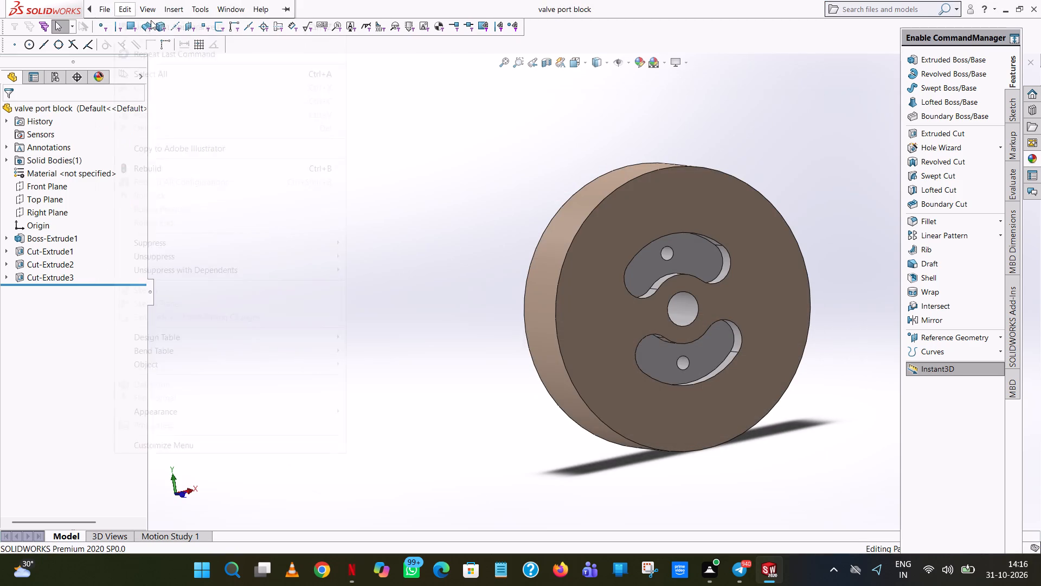
Create a new part document.
{"action": "left_click", "coordinate": [134, 8]}
{"action": "double_click", "coordinate": [249, 256]}
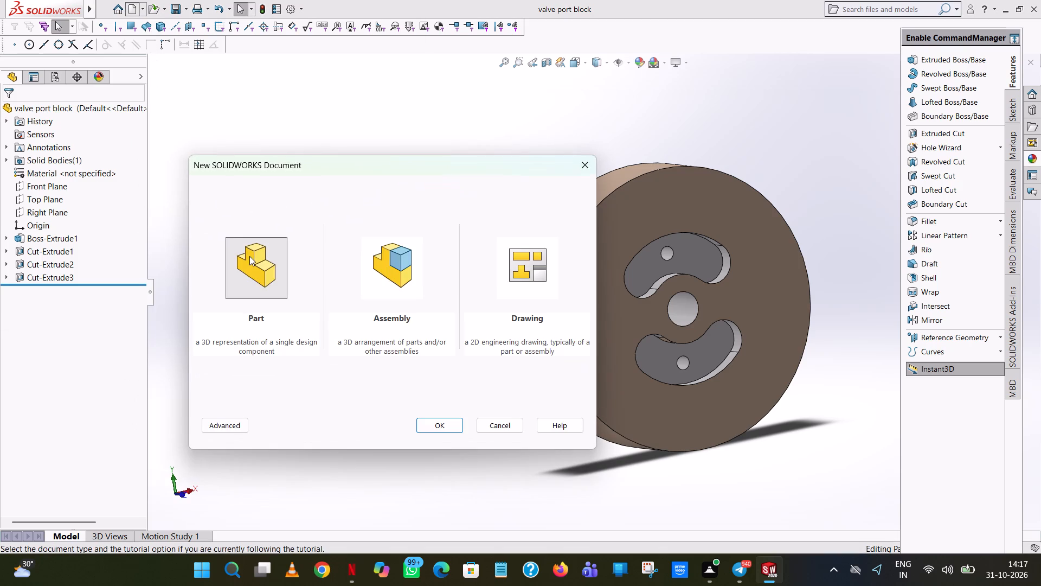
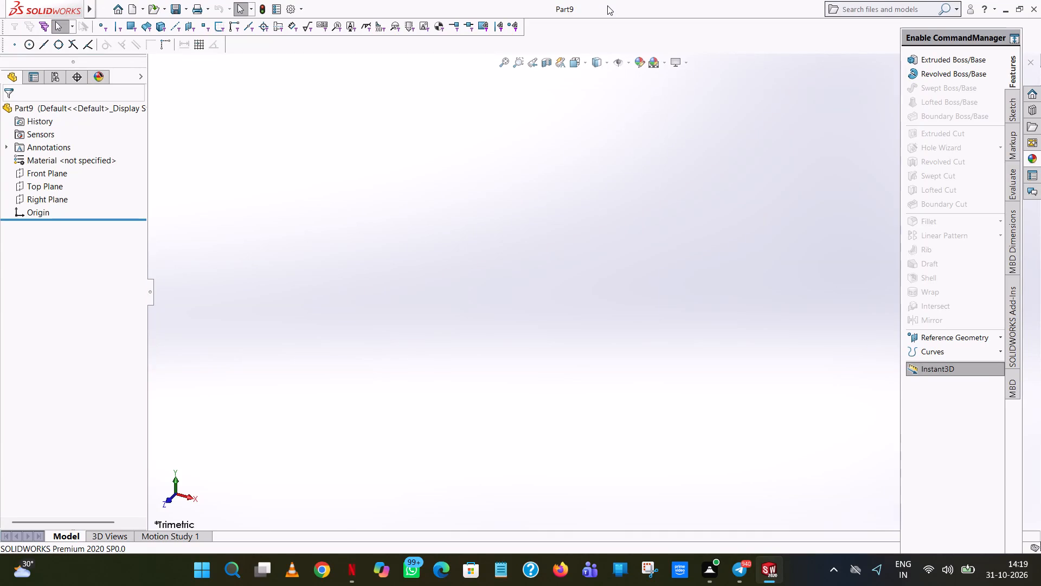
Start a sketch on the Front Plane and draw a 50 mm horizontal line from the origin in the positive X direction.
{"action": "scroll", "coordinate": [607, 5], "scroll_direction": "up", "scroll_amount": 2}
{"action": "left_click", "coordinate": [58, 171]}
{"action": "left_click", "coordinate": [70, 152]}
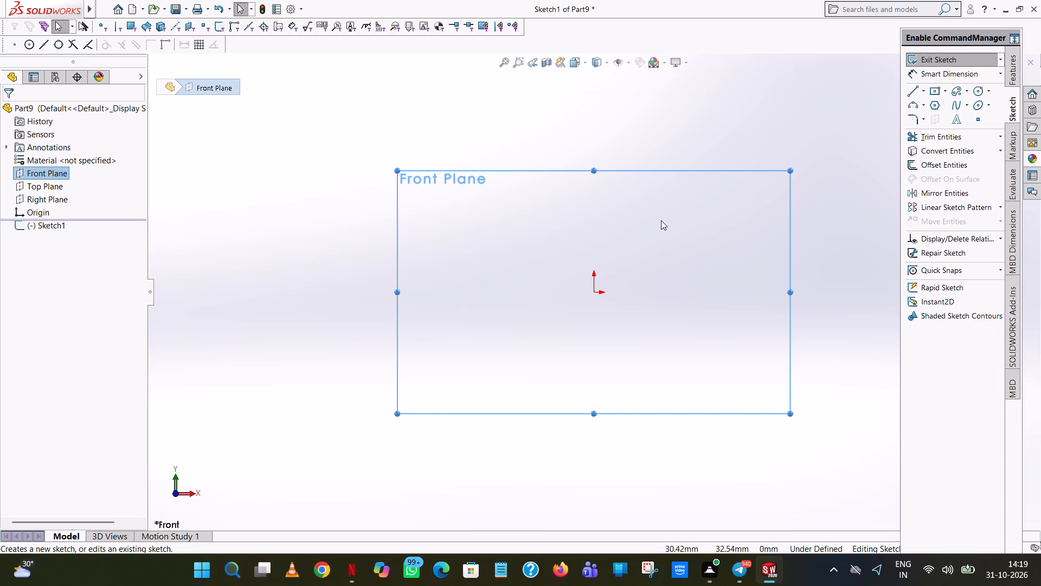
{"action": "left_click", "coordinate": [907, 93]}
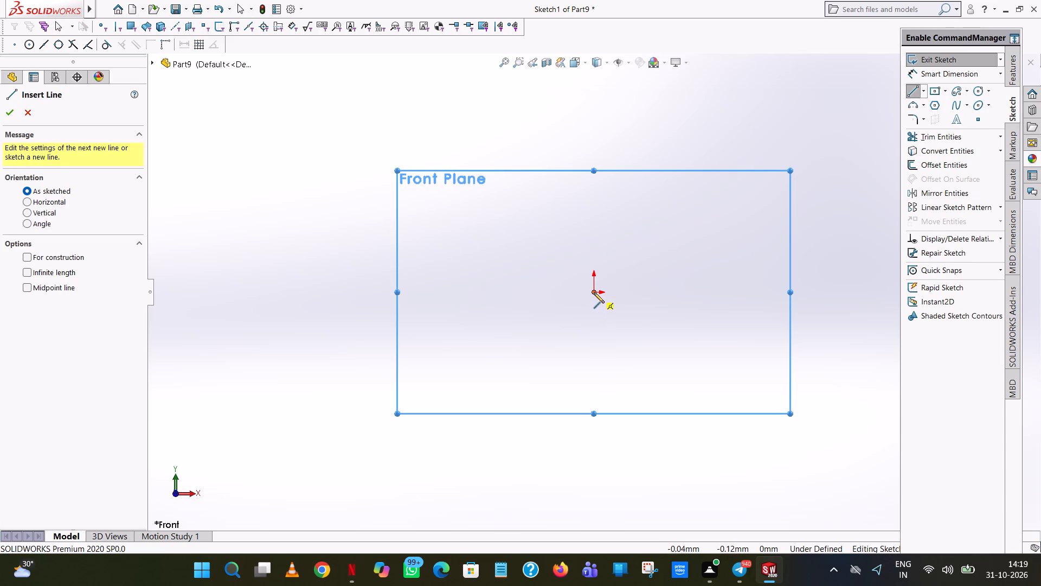
{"action": "left_click", "coordinate": [593, 292]}
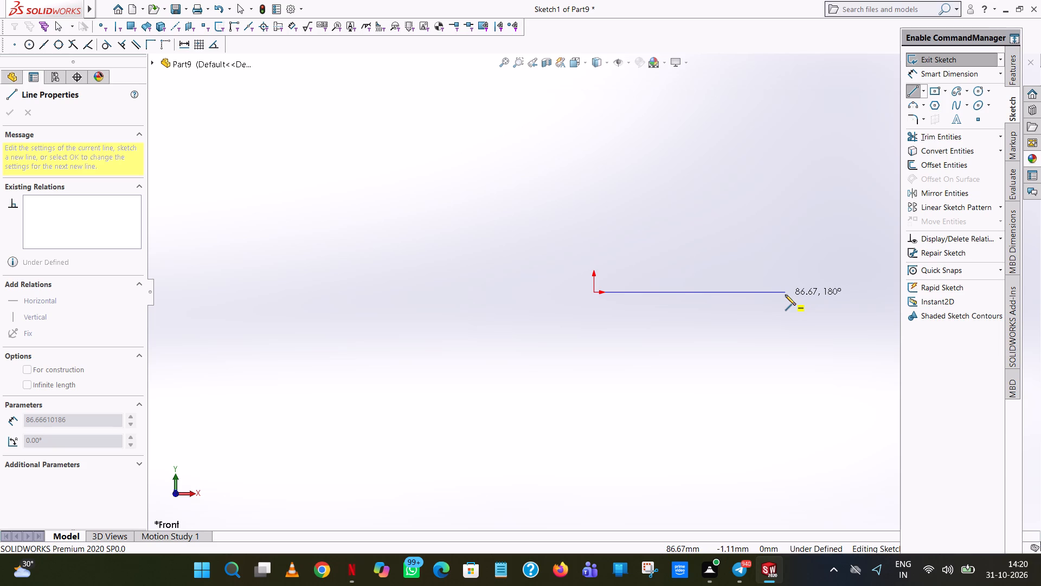
{"action": "left_click", "coordinate": [785, 295]}
{"action": "right_click", "coordinate": [783, 295]}
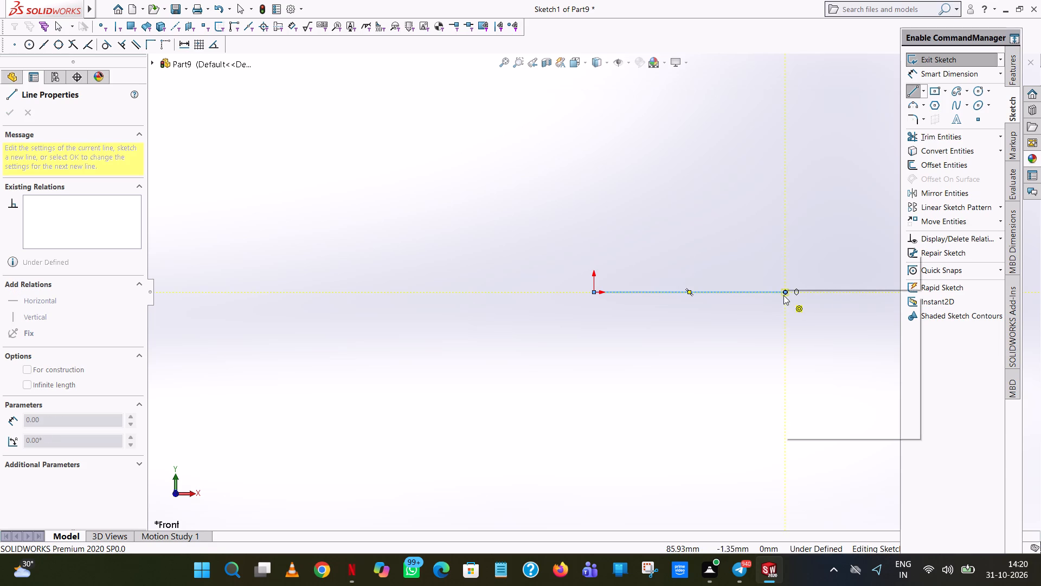
{"action": "left_click", "coordinate": [798, 298]}
{"action": "left_click", "coordinate": [766, 292]}
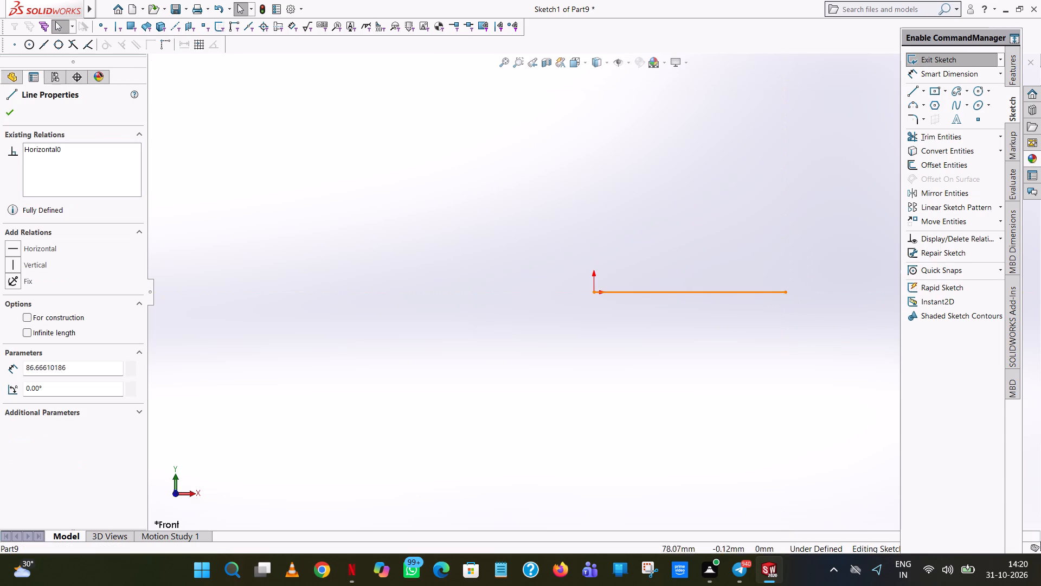
{"action": "type", "text": "50"}
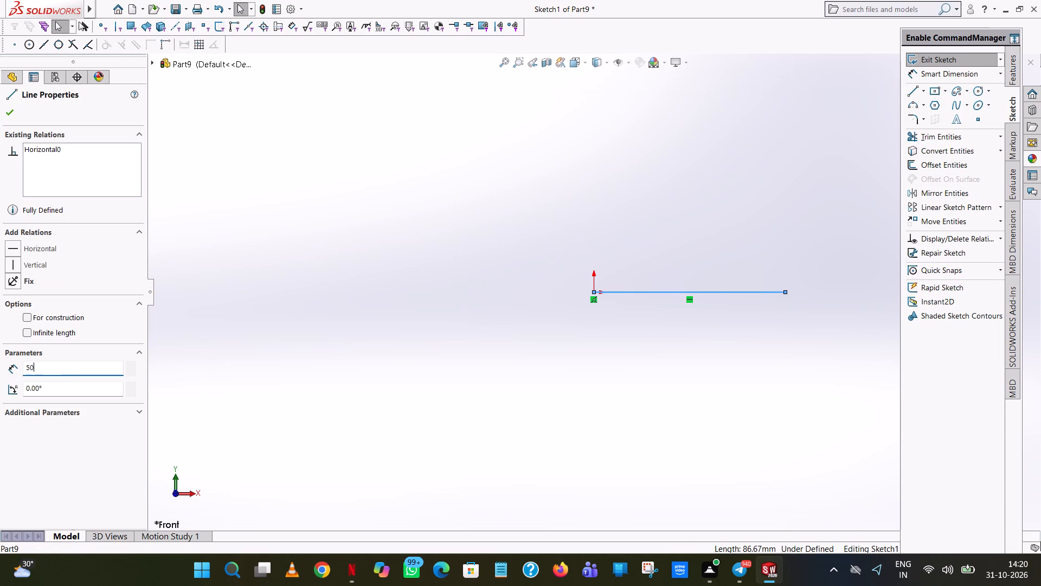
{"action": "key", "text": "Return"}
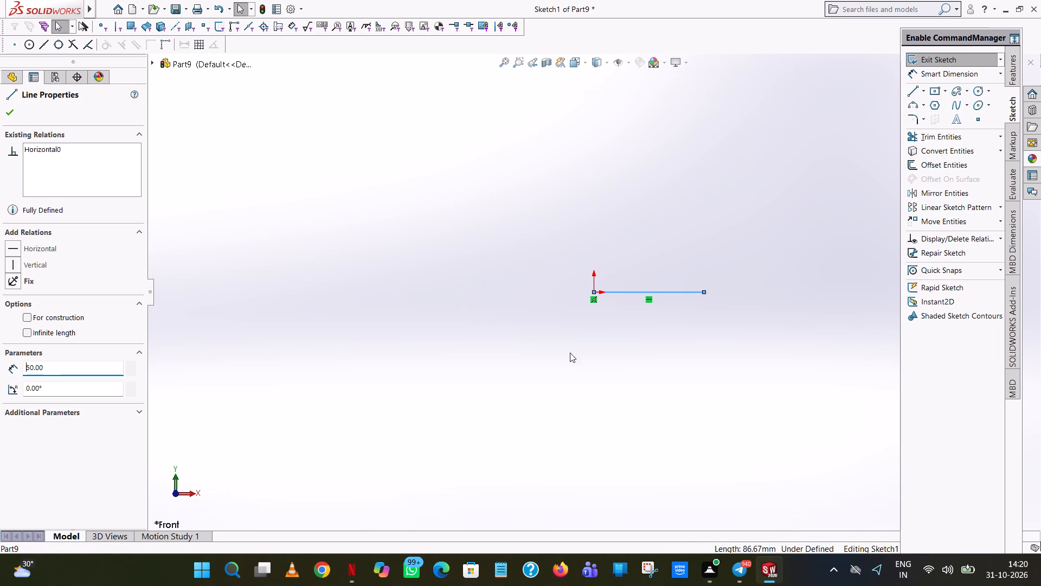
{"action": "left_click", "coordinate": [684, 192]}
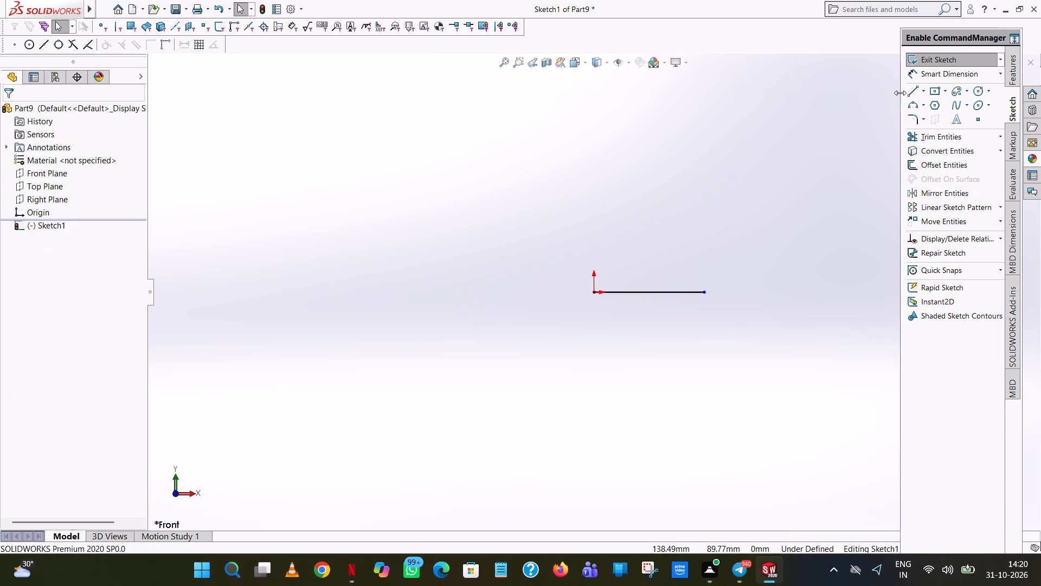
Complete a square profile from the line's free end with 100 mm vertical and top edges, closing it back at the origin.
{"action": "left_click", "coordinate": [911, 87]}
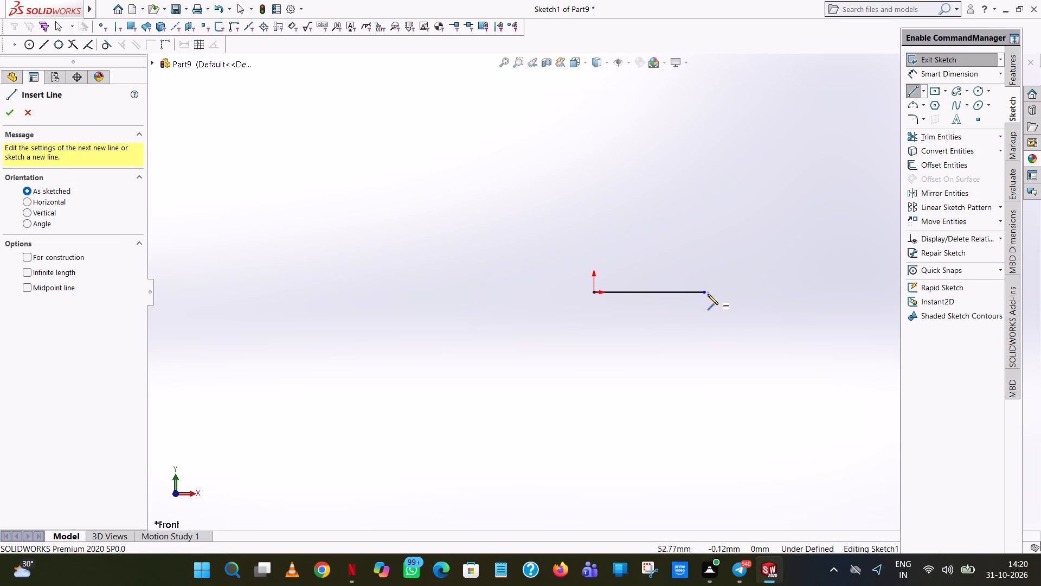
{"action": "left_click", "coordinate": [704, 290]}
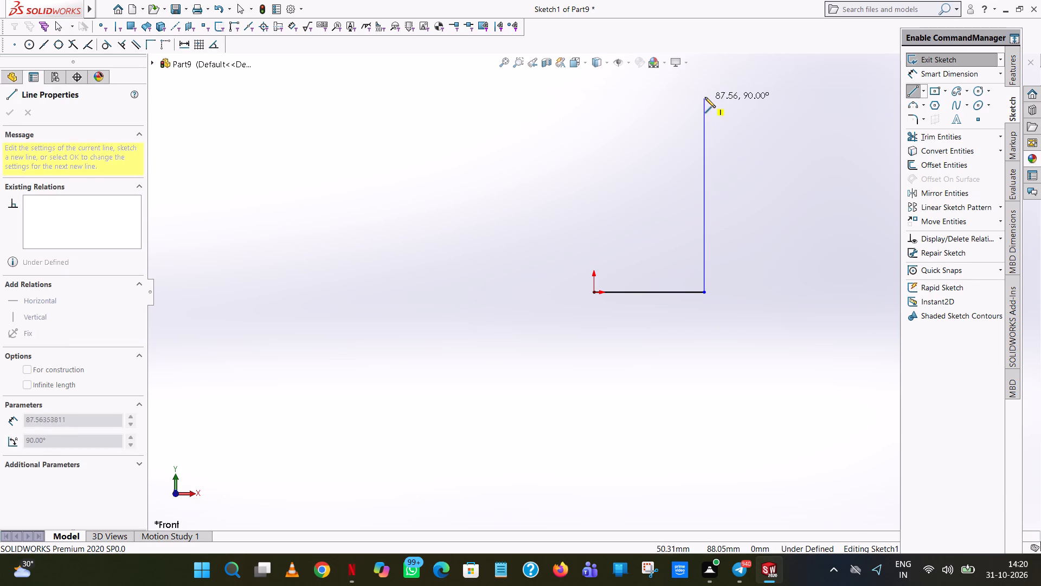
{"action": "left_click", "coordinate": [704, 90]}
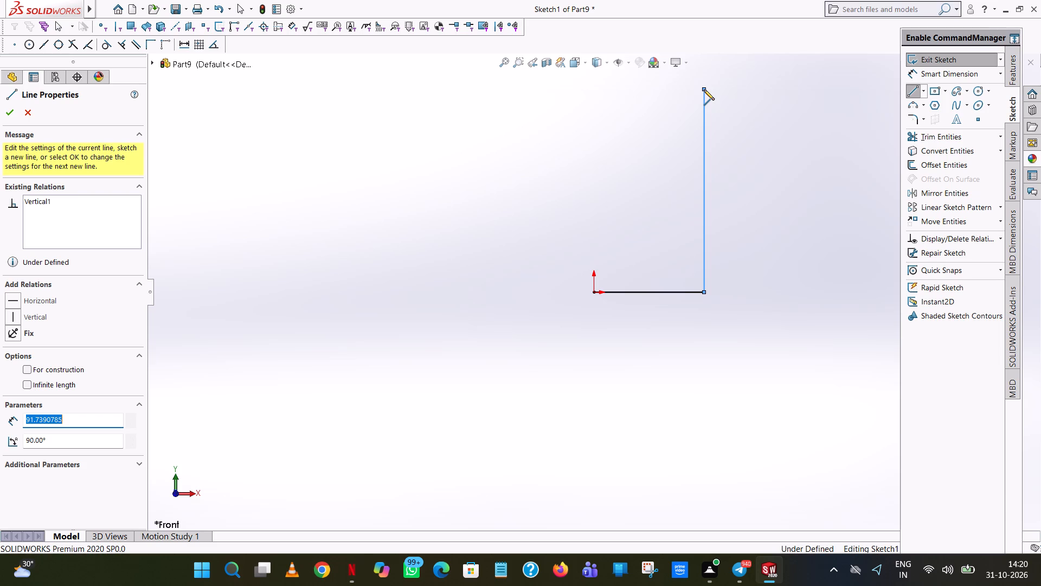
{"action": "type", "text": "100"}
{"action": "key", "text": "Return"}
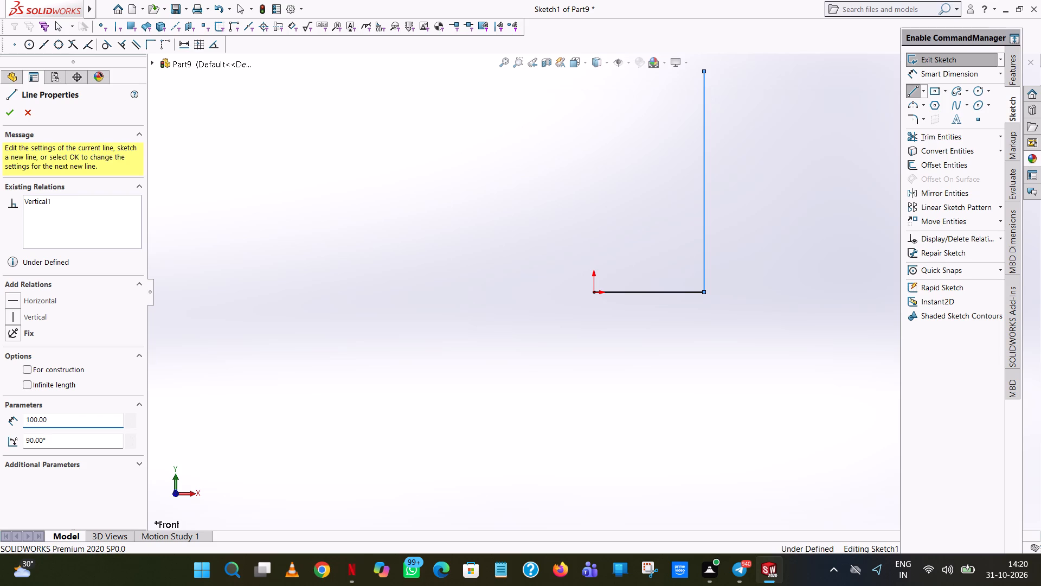
{"action": "scroll", "coordinate": [704, 90], "scroll_direction": "up", "scroll_amount": 3}
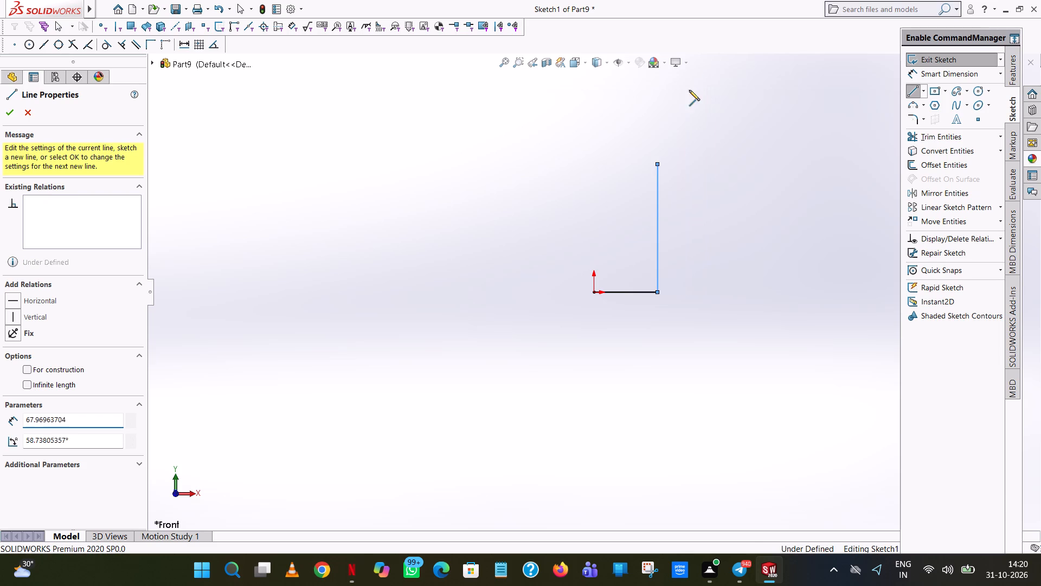
{"action": "left_click", "coordinate": [510, 164]}
{"action": "type", "text": "100"}
{"action": "key", "text": "Return"}
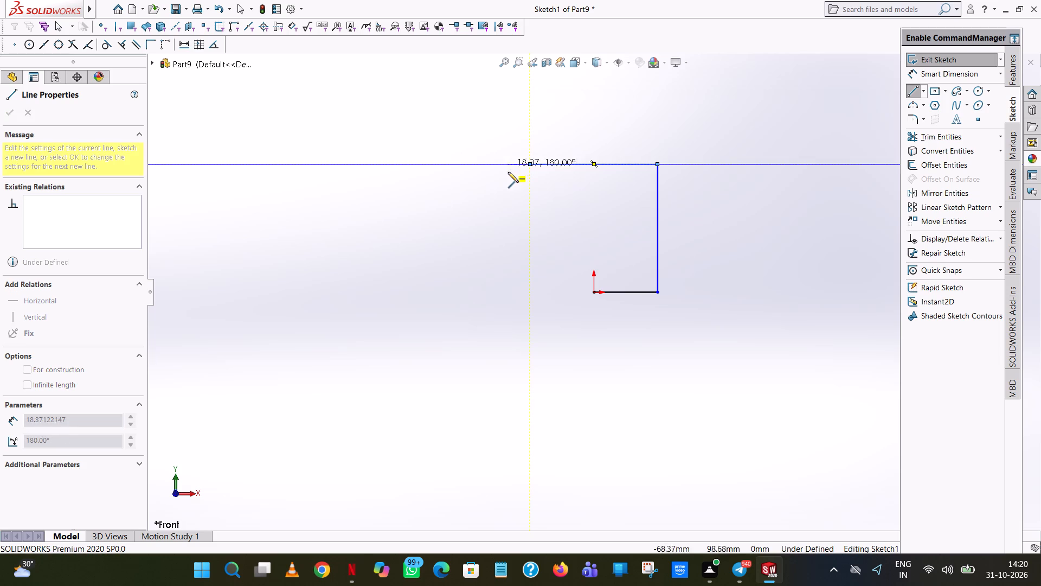
{"action": "left_click", "coordinate": [528, 292]}
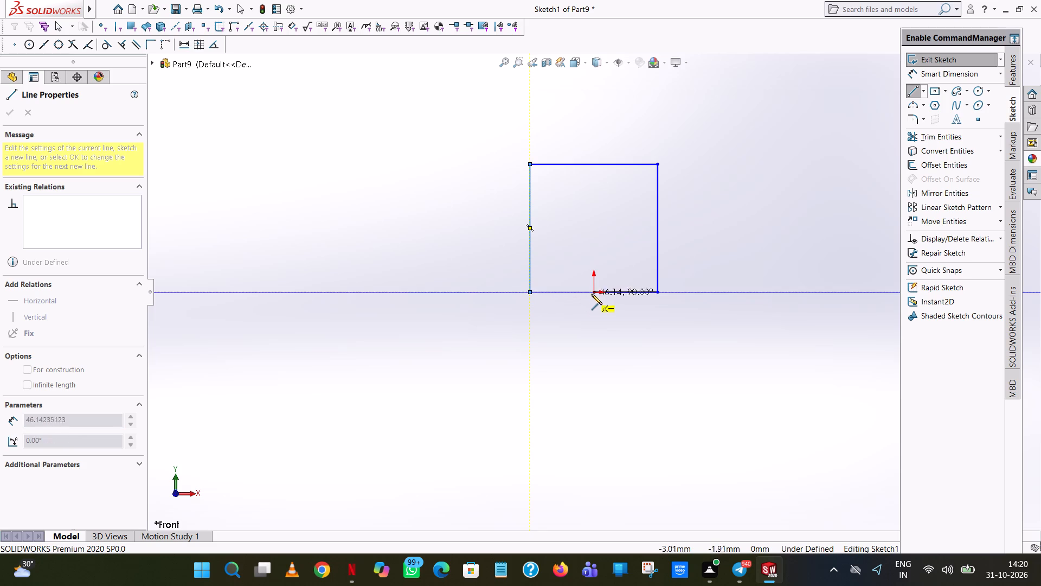
{"action": "left_click", "coordinate": [593, 294]}
{"action": "right_click", "coordinate": [594, 294]}
{"action": "left_click", "coordinate": [676, 305]}
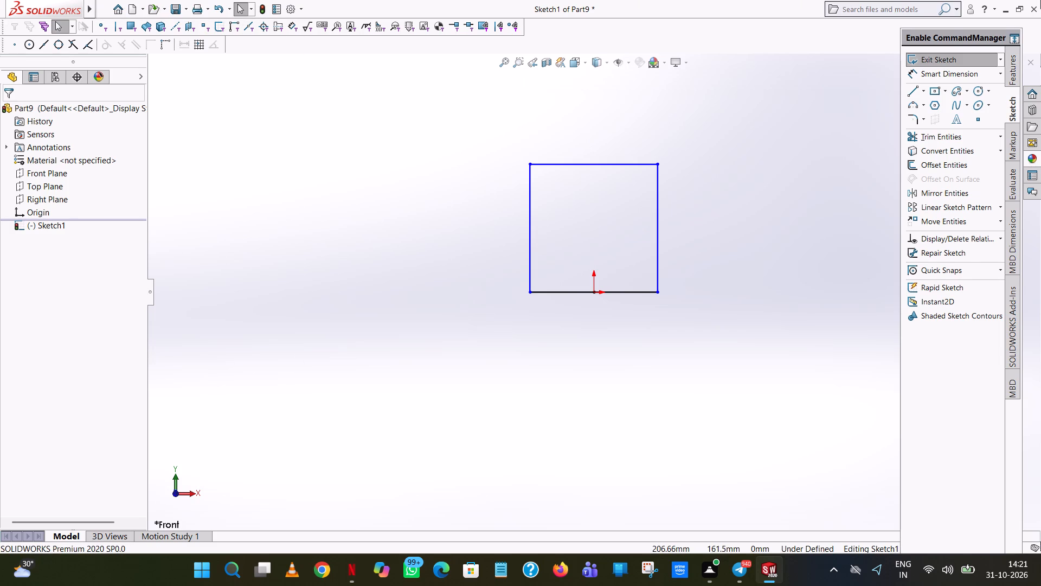
Dimension the square profile's top edge and vertical side at 100 mm each.
{"action": "left_click", "coordinate": [973, 77]}
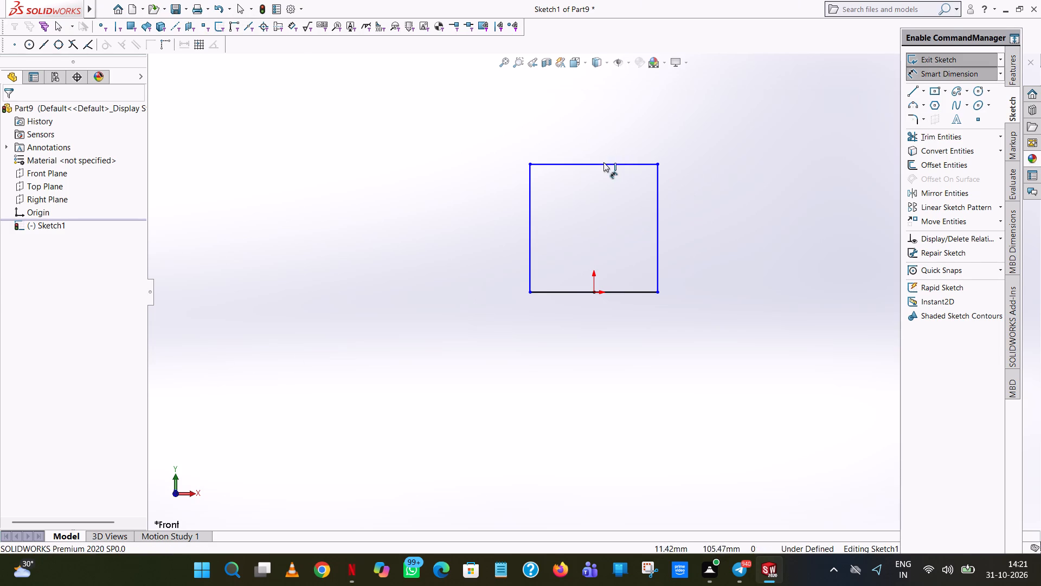
{"action": "left_click", "coordinate": [599, 165]}
{"action": "left_click", "coordinate": [602, 87]}
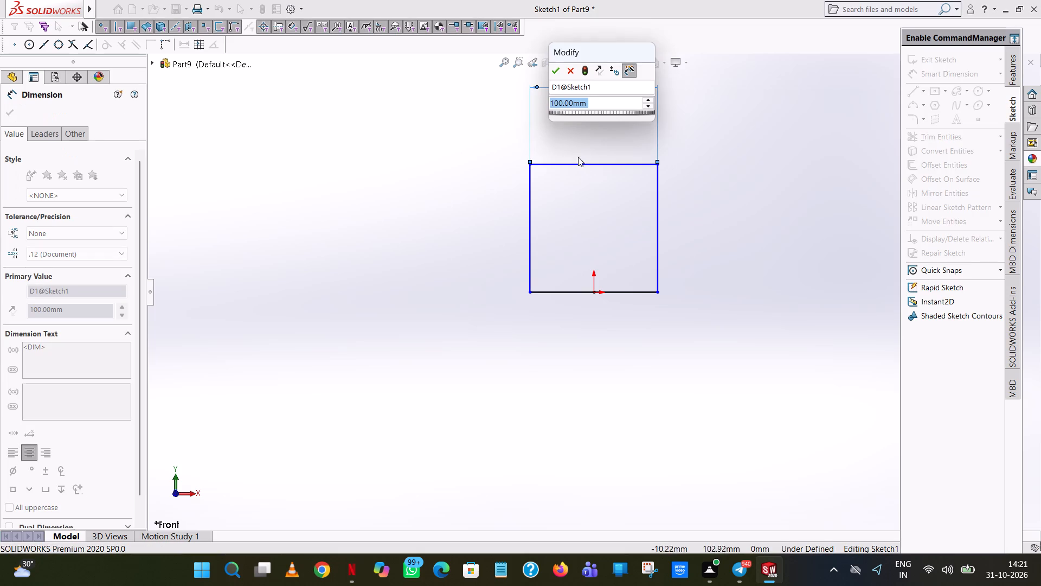
{"action": "left_click", "coordinate": [552, 76]}
{"action": "left_click", "coordinate": [146, 226]}
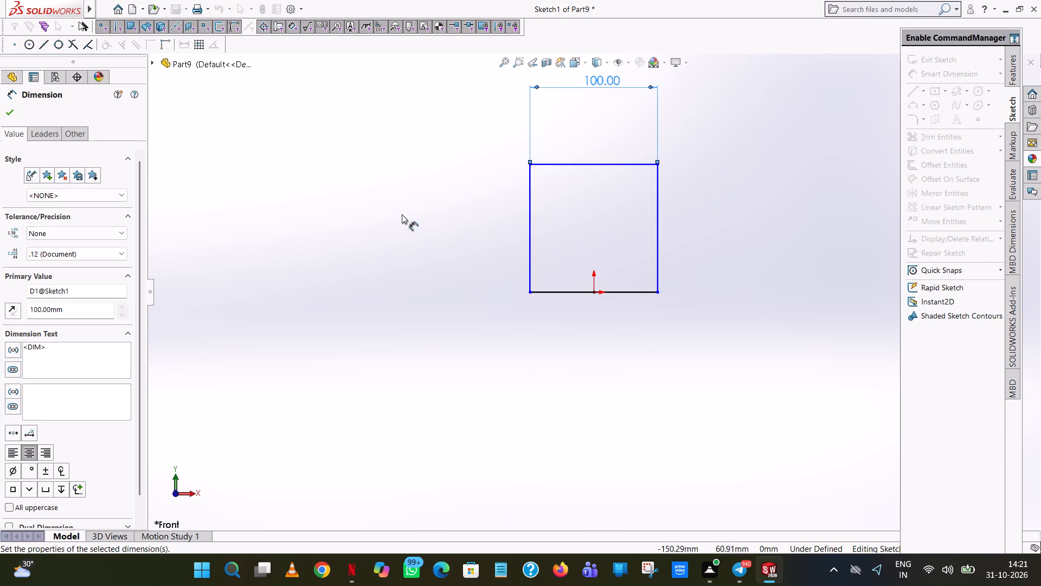
{"action": "left_click", "coordinate": [400, 216]}
{"action": "left_click", "coordinate": [654, 225]}
{"action": "left_click", "coordinate": [748, 221]}
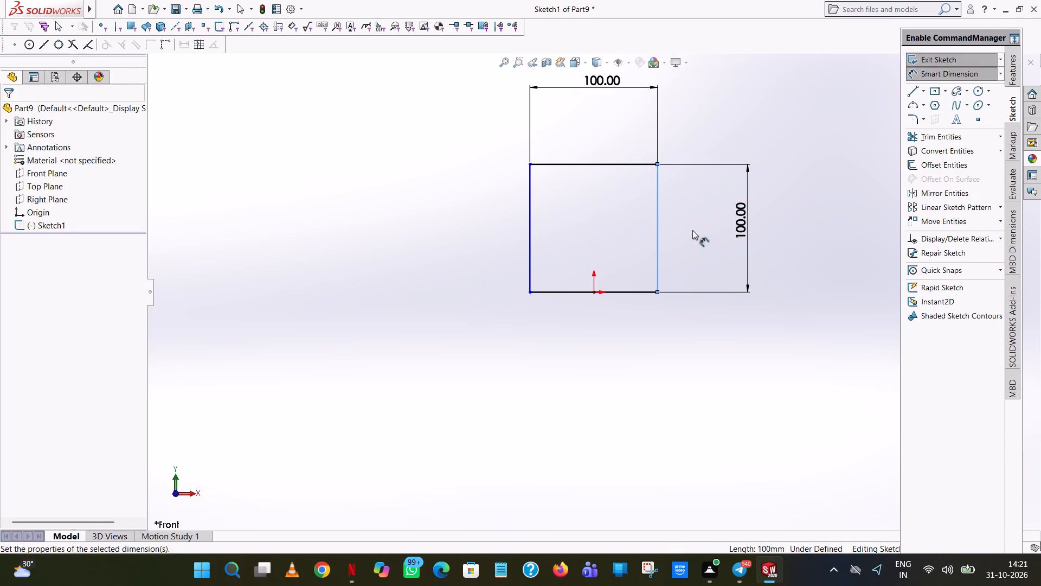
{"action": "left_click", "coordinate": [702, 208]}
{"action": "left_click", "coordinate": [725, 100]}
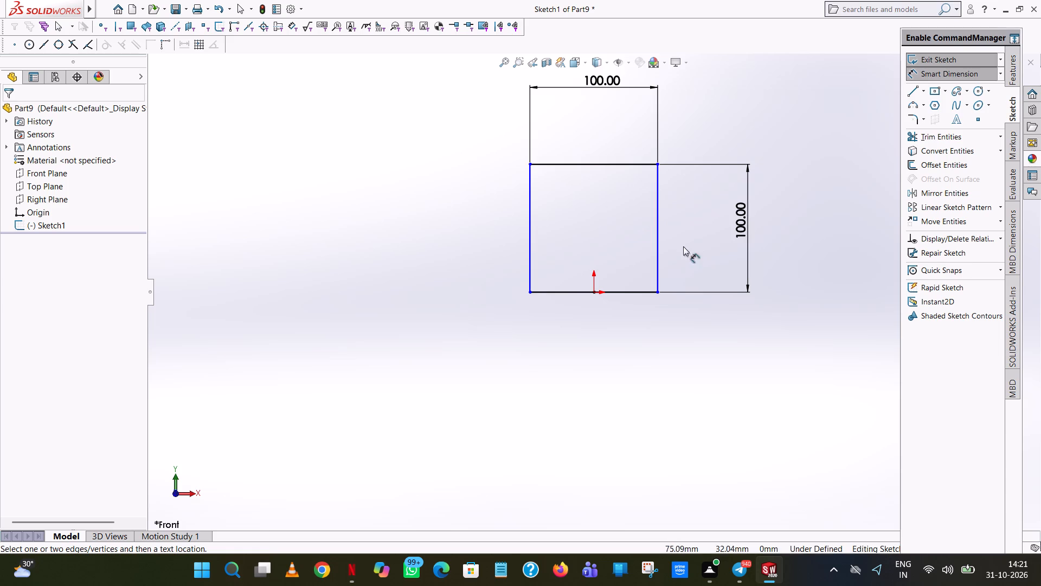
Dimension the positive-X vertical side at 50 mm from the origin.
{"action": "left_click", "coordinate": [659, 226]}
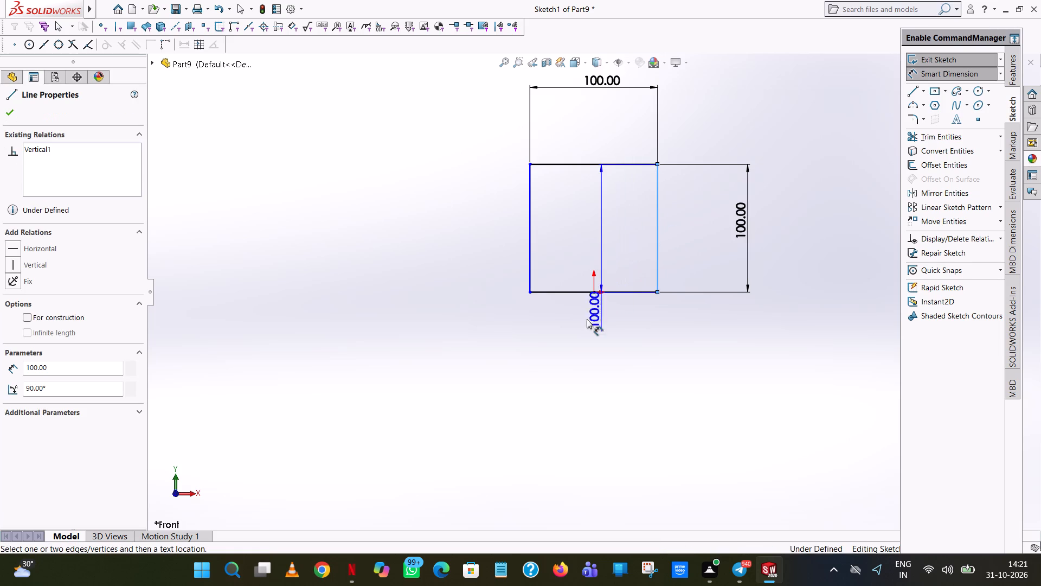
{"action": "left_click", "coordinate": [594, 291]}
{"action": "left_click", "coordinate": [618, 411]}
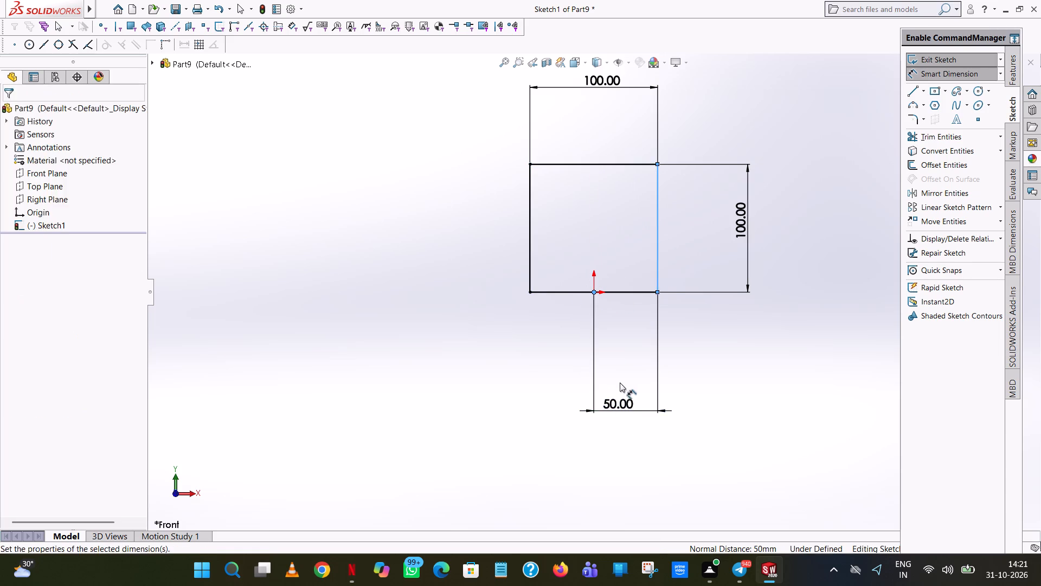
{"action": "left_click", "coordinate": [575, 388]}
{"action": "left_click", "coordinate": [381, 326]}
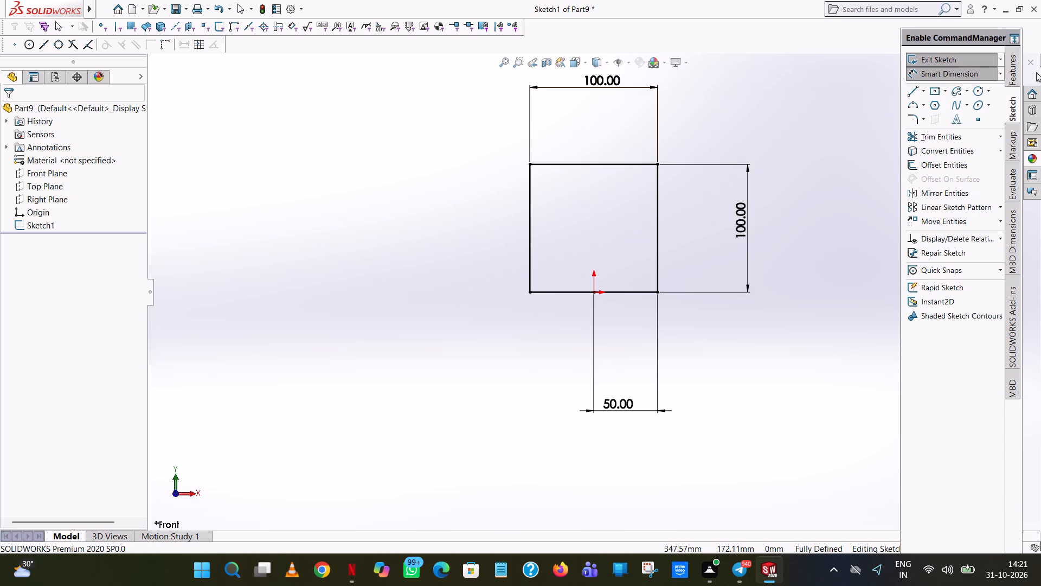
Extrude the square profile as a blind boss 10 mm deep.
{"action": "left_click", "coordinate": [1013, 66]}
{"action": "left_click", "coordinate": [935, 63]}
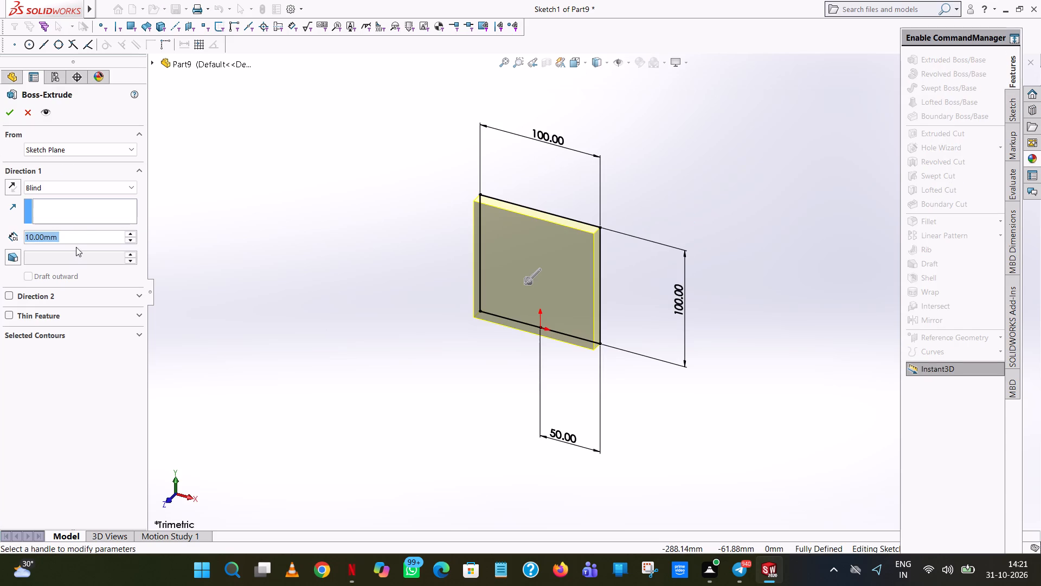
{"action": "left_click", "coordinate": [12, 114]}
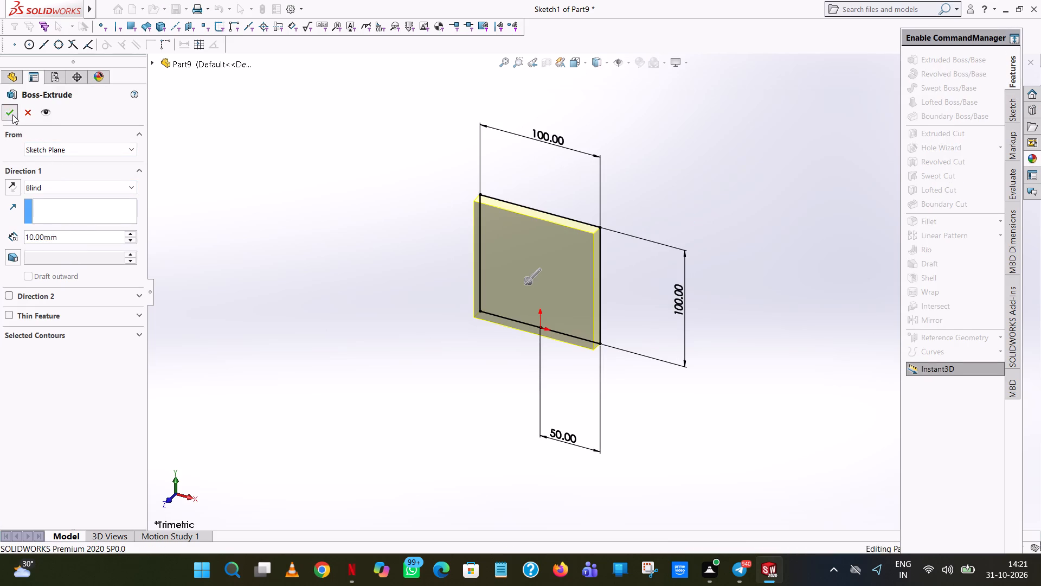
{"action": "left_click", "coordinate": [478, 145]}
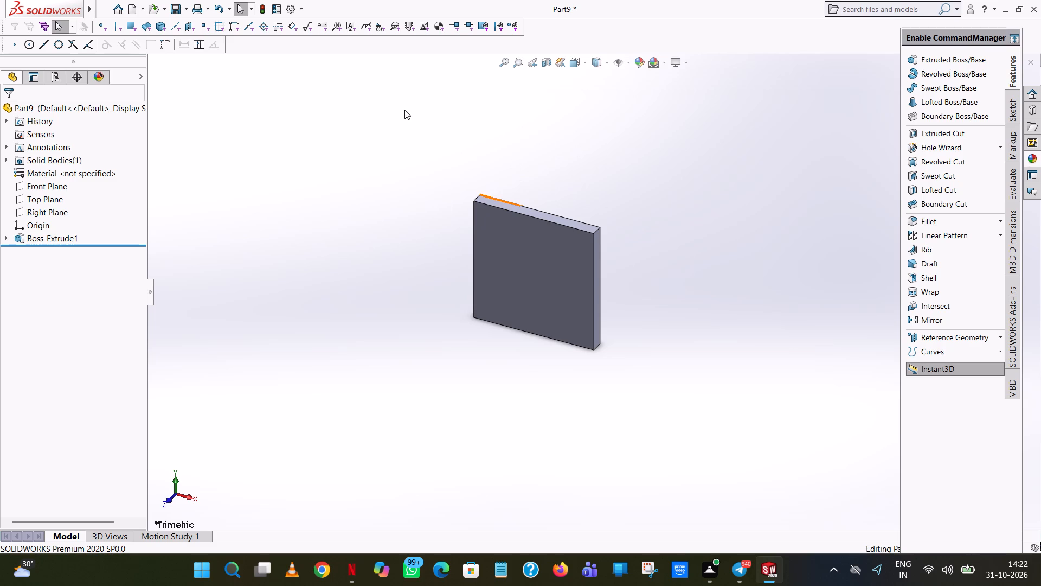
Inspect the extruded plate from several angles and return to the isometric view.
{"action": "middle_click_drag", "start_coordinate": [416, 137], "coordinate": [457, 342]}
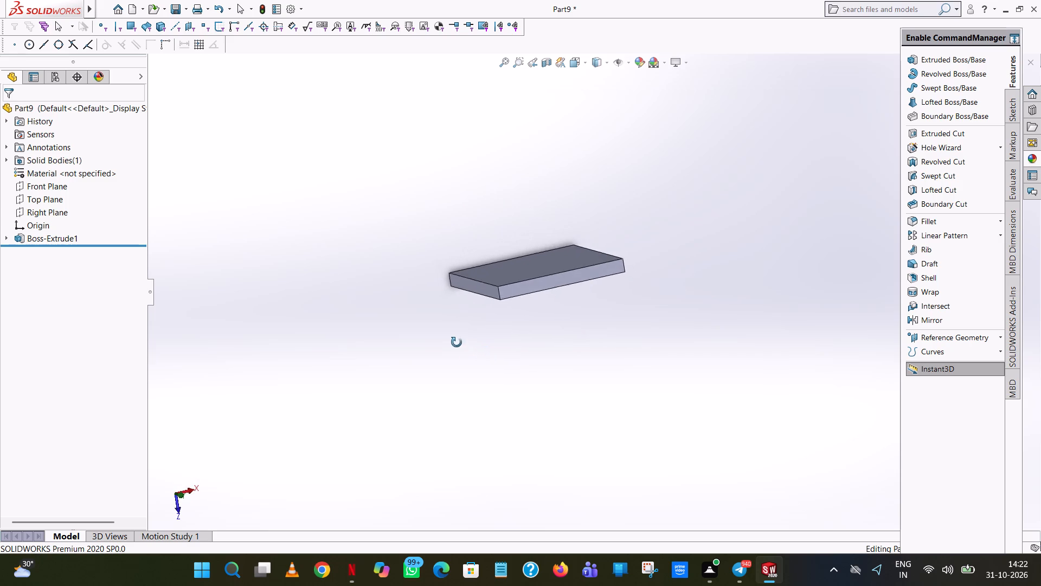
{"action": "middle_click_drag", "start_coordinate": [457, 342], "coordinate": [452, 295]}
{"action": "scroll", "coordinate": [452, 316], "scroll_direction": "up", "scroll_amount": 2}
{"action": "middle_click_drag", "start_coordinate": [569, 244], "coordinate": [598, 404]}
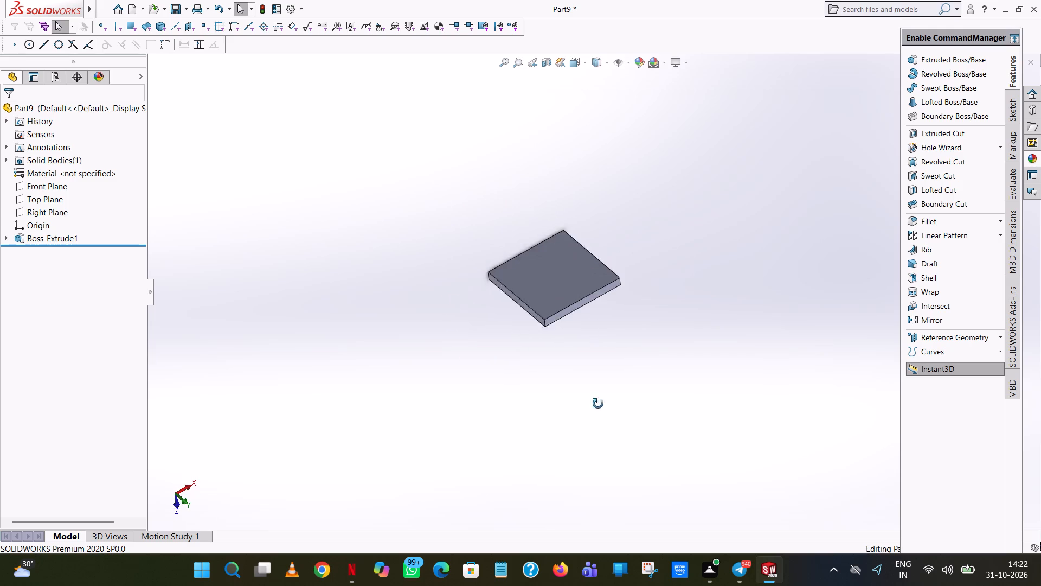
{"action": "middle_click_drag", "start_coordinate": [598, 404], "coordinate": [594, 419]}
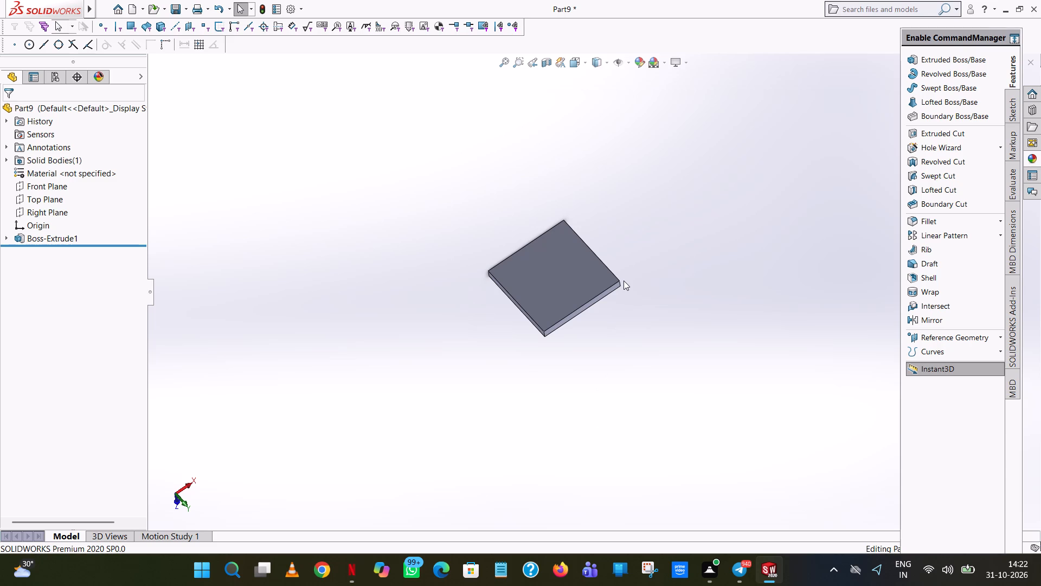
{"action": "key", "text": "7"}
{"action": "key", "text": "ctrl+7"}
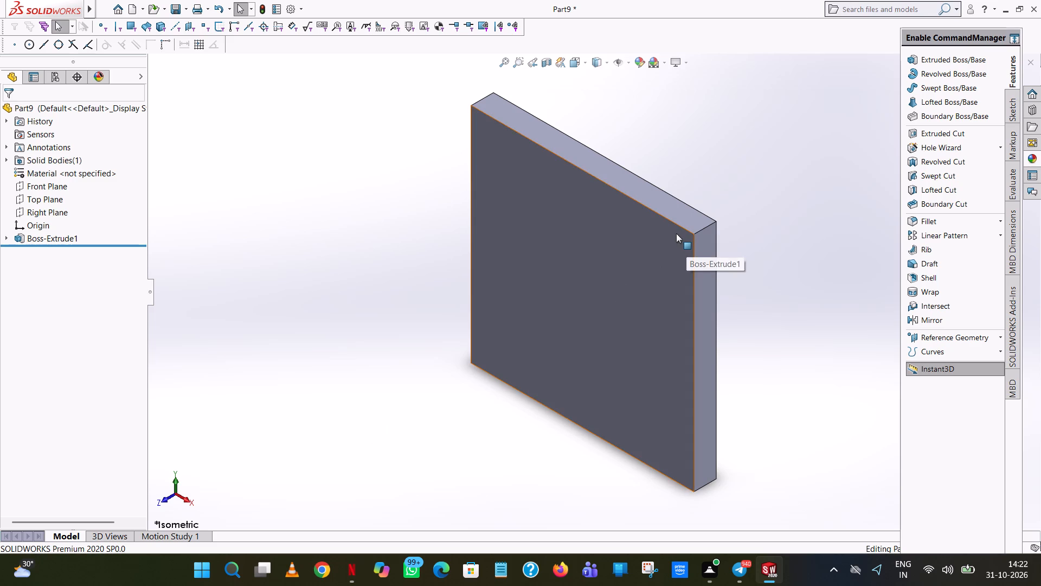
Start an Extruded Cut sketch on the plate's large front face, viewed normal to it.
{"action": "left_click", "coordinate": [940, 130]}
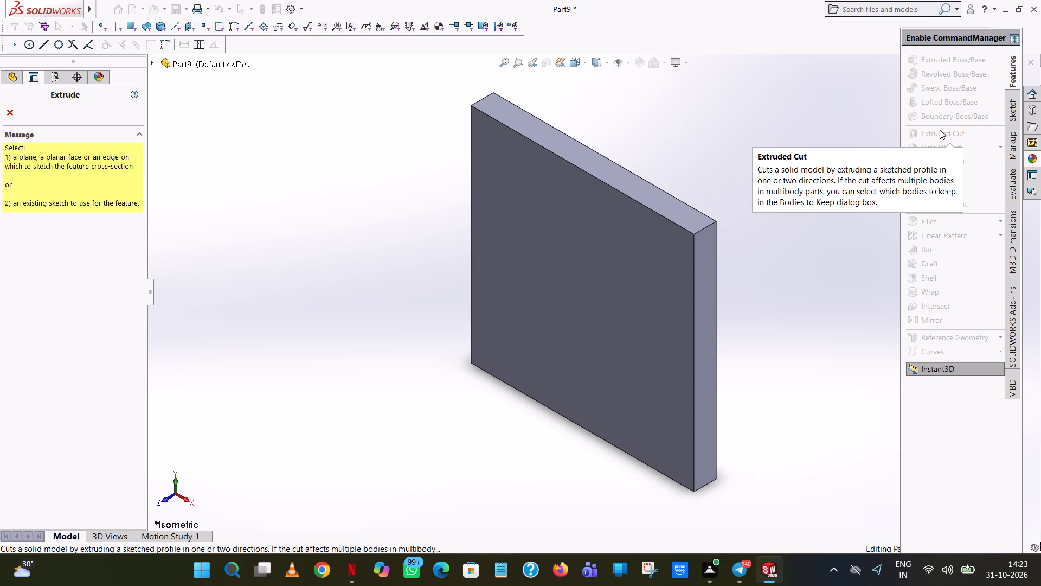
{"action": "left_click", "coordinate": [645, 304]}
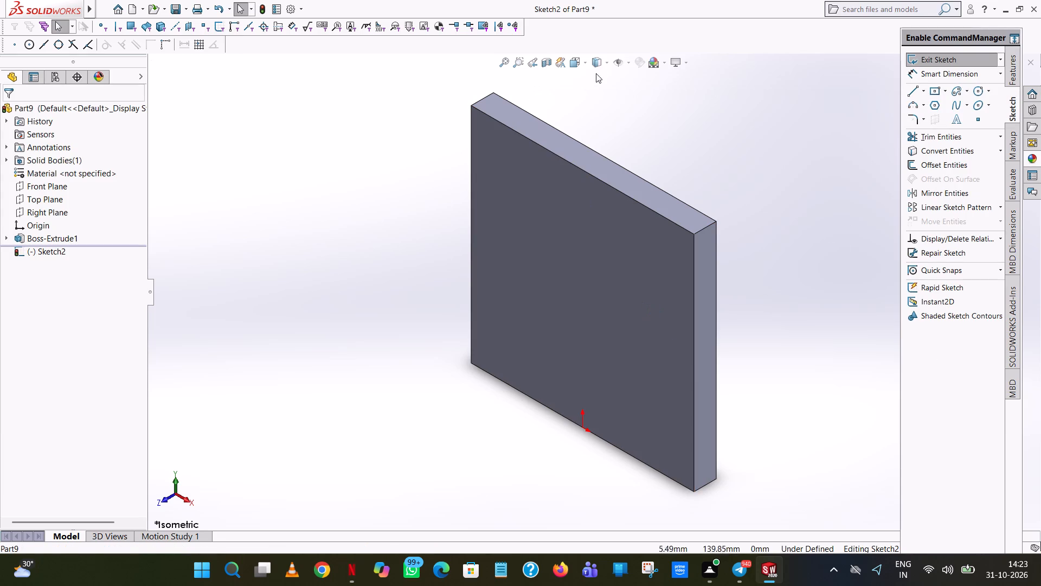
{"action": "left_click", "coordinate": [588, 61]}
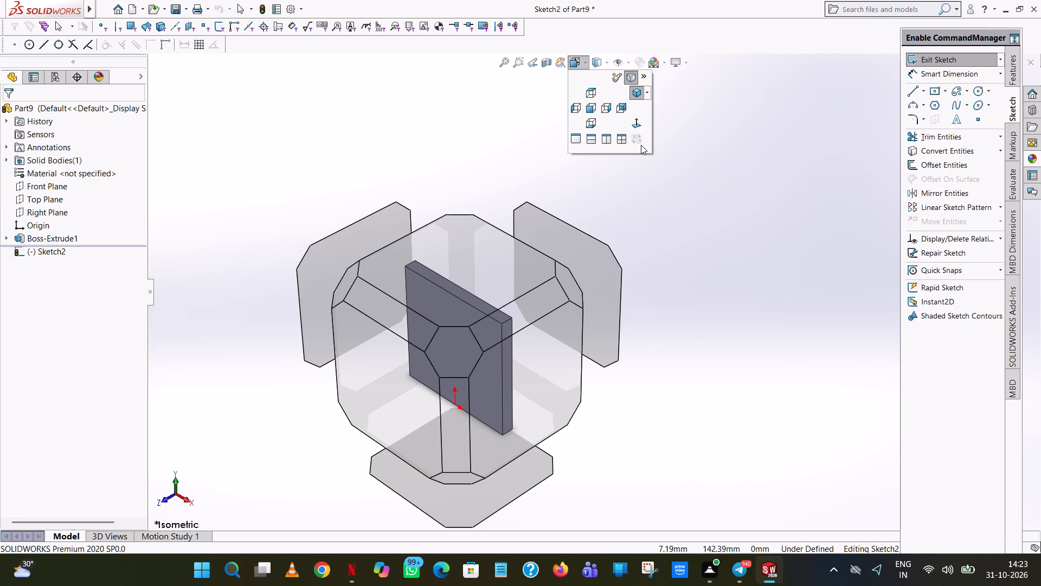
{"action": "left_click", "coordinate": [637, 124]}
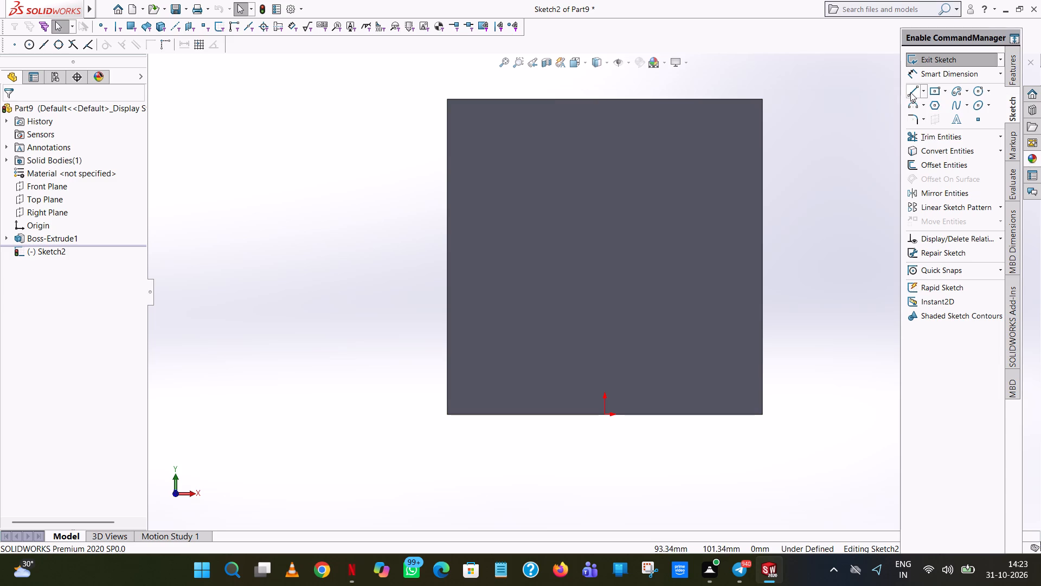
Sketch a 28 mm line along the plate's bottom edge from its negative-X corner, continuing with a 15 mm vertical line upward.
{"action": "left_click", "coordinate": [911, 92]}
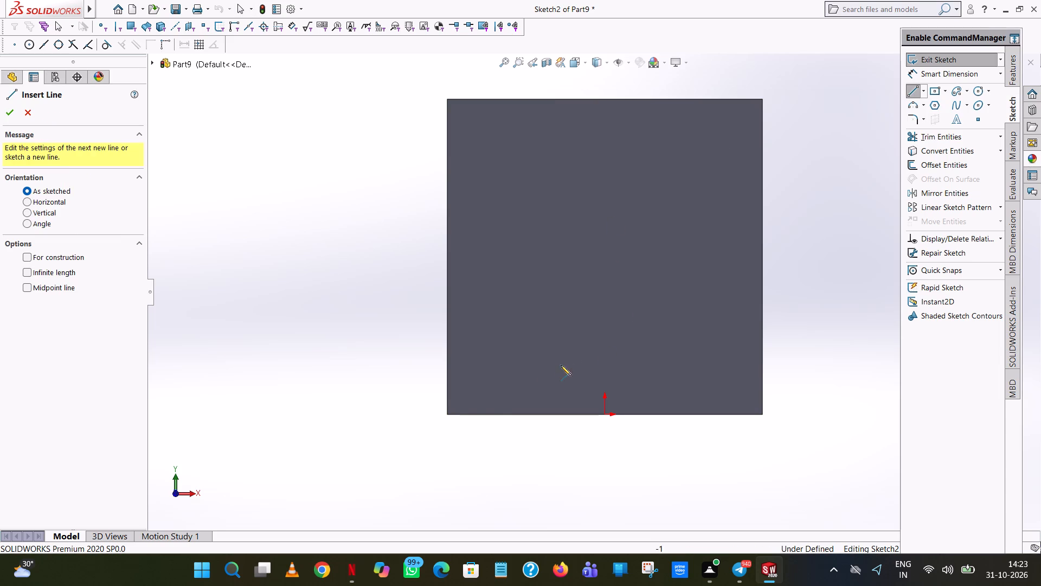
{"action": "left_click", "coordinate": [447, 413]}
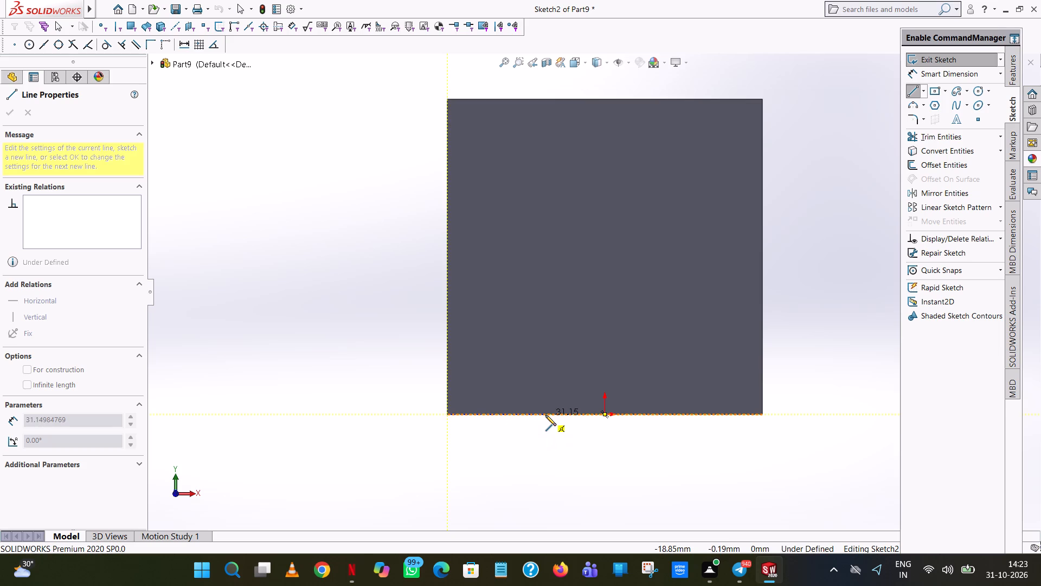
{"action": "left_click", "coordinate": [545, 415]}
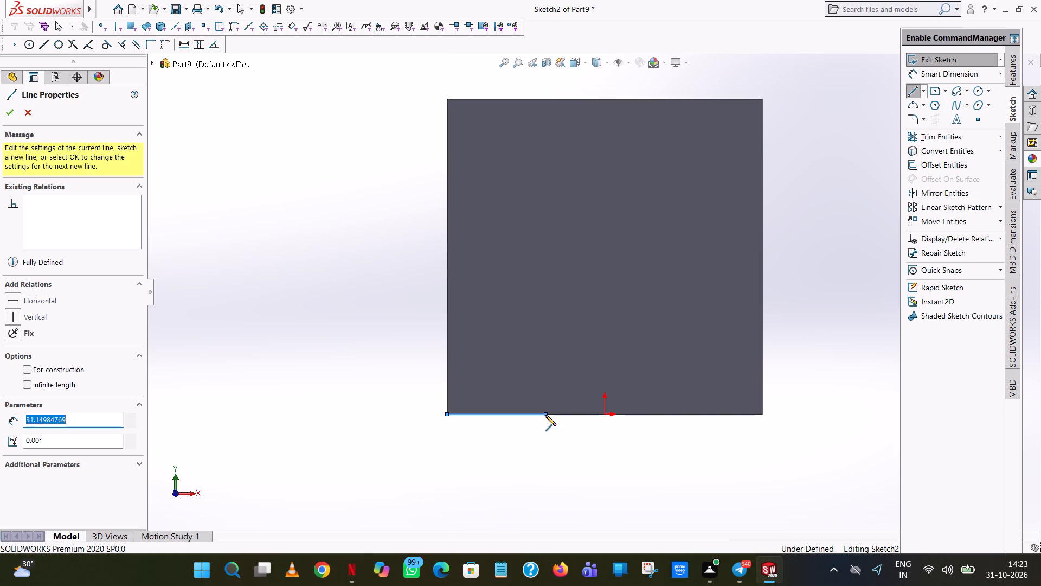
{"action": "key", "text": "2"}
{"action": "key", "text": "8"}
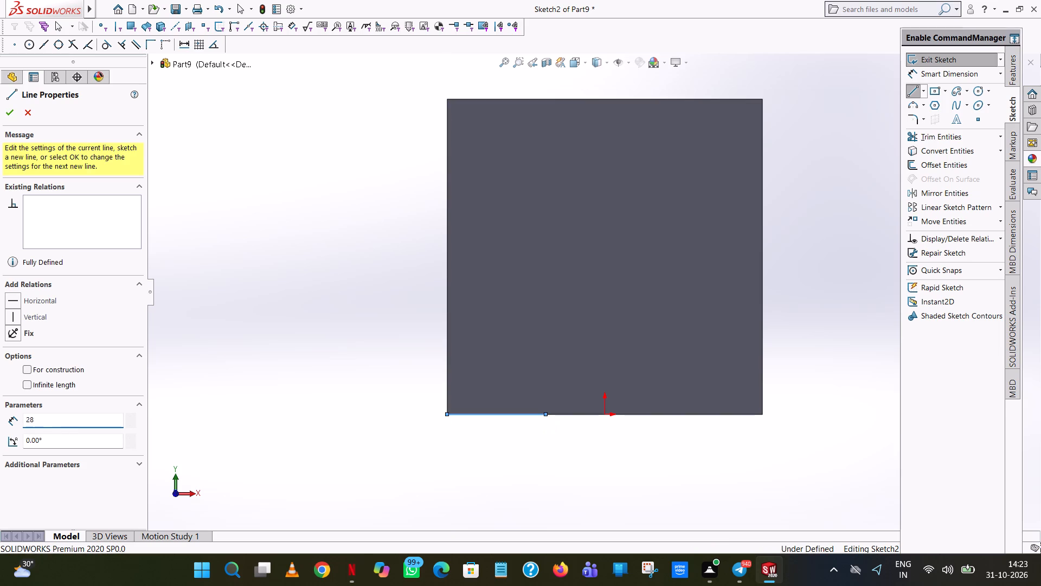
{"action": "key", "text": "Return"}
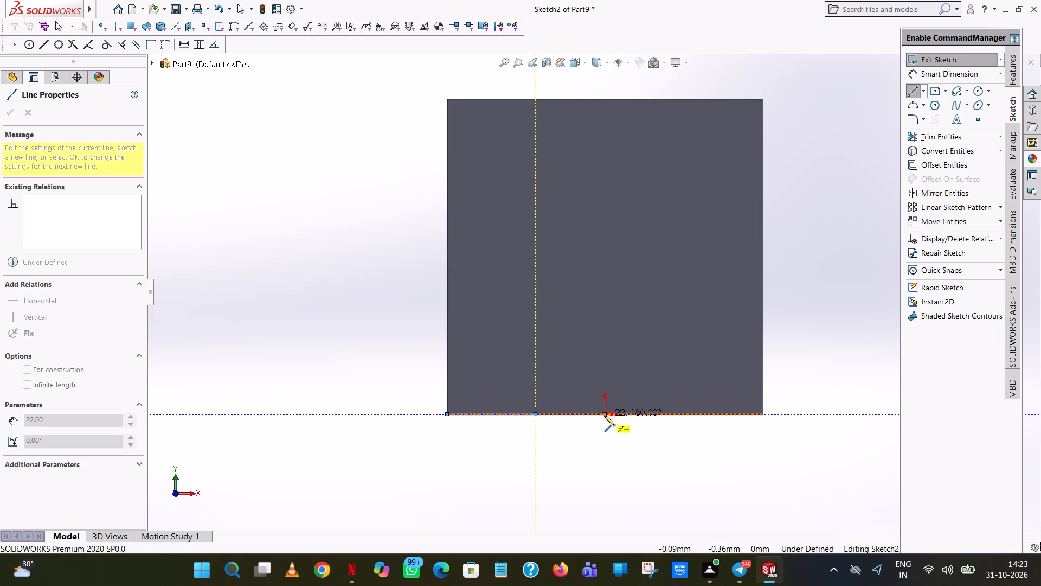
{"action": "left_click", "coordinate": [534, 334]}
{"action": "type", "text": "15"}
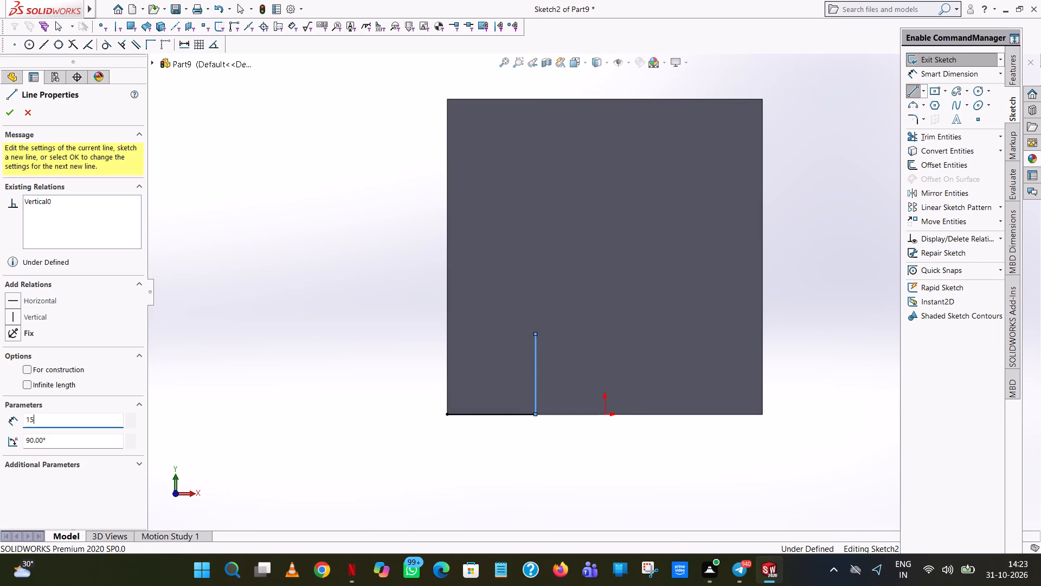
{"action": "key", "text": "Return"}
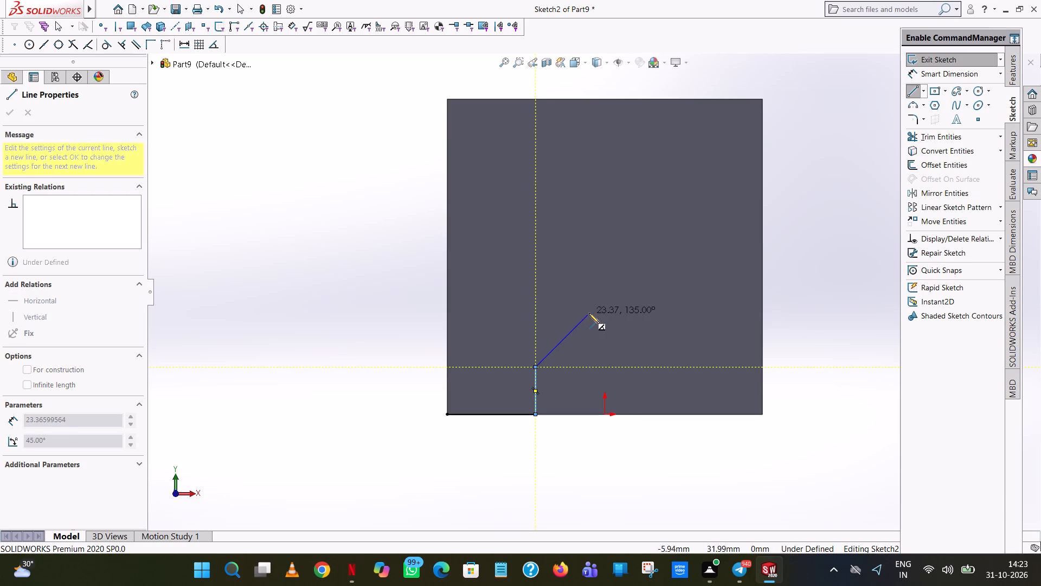
{"action": "right_click", "coordinate": [599, 286]}
{"action": "left_click", "coordinate": [625, 295]}
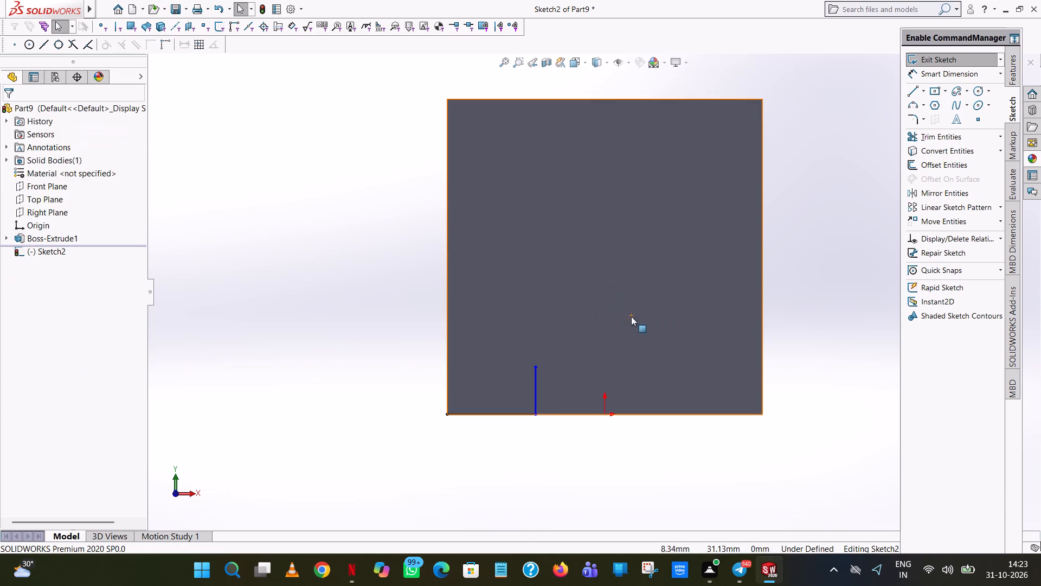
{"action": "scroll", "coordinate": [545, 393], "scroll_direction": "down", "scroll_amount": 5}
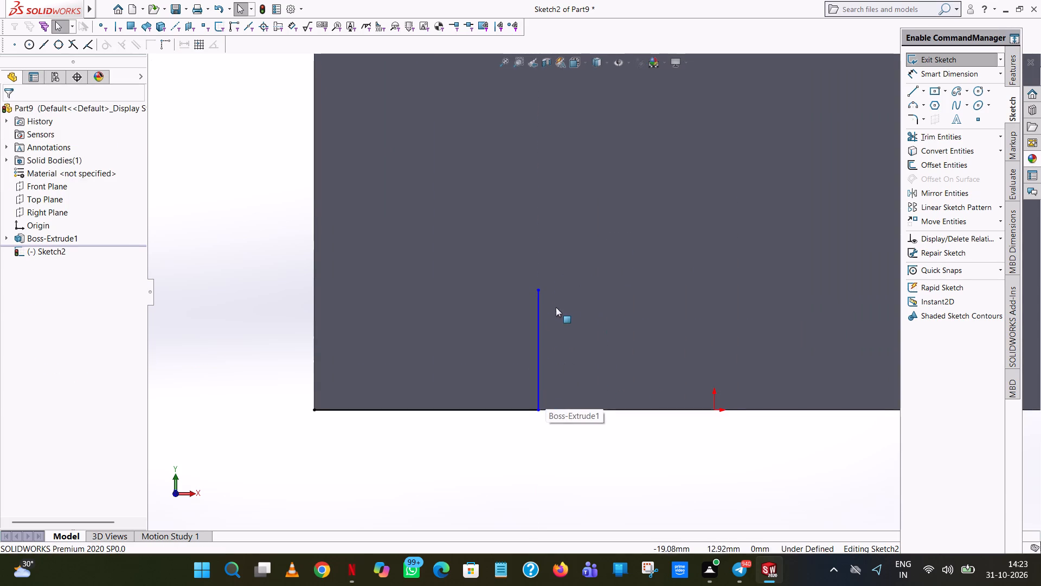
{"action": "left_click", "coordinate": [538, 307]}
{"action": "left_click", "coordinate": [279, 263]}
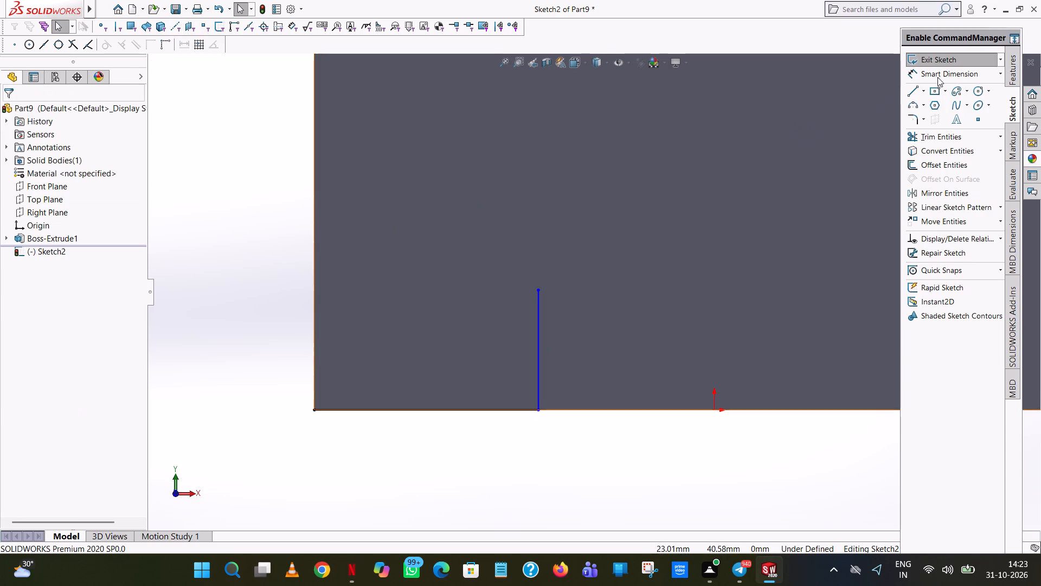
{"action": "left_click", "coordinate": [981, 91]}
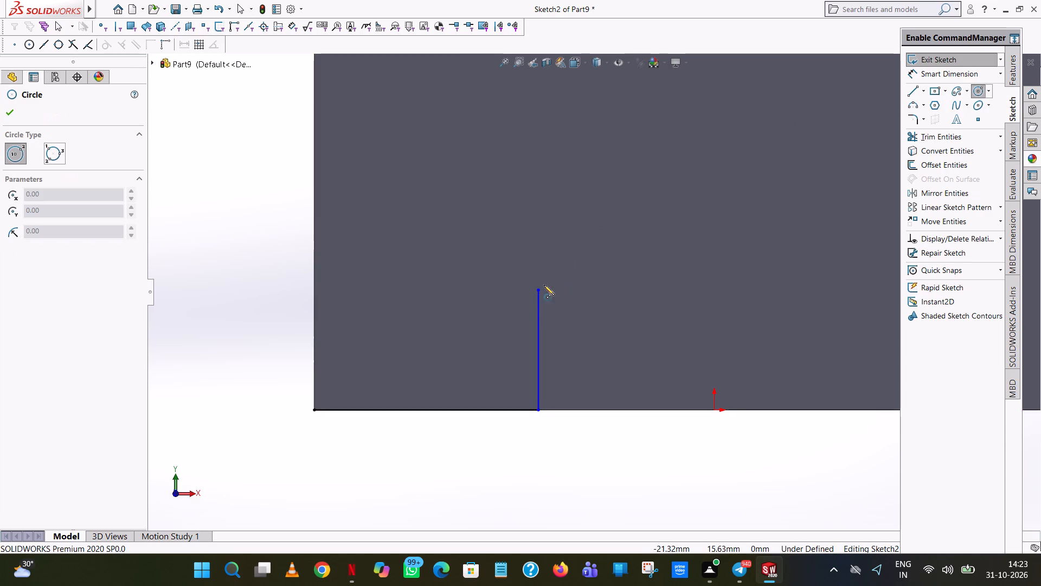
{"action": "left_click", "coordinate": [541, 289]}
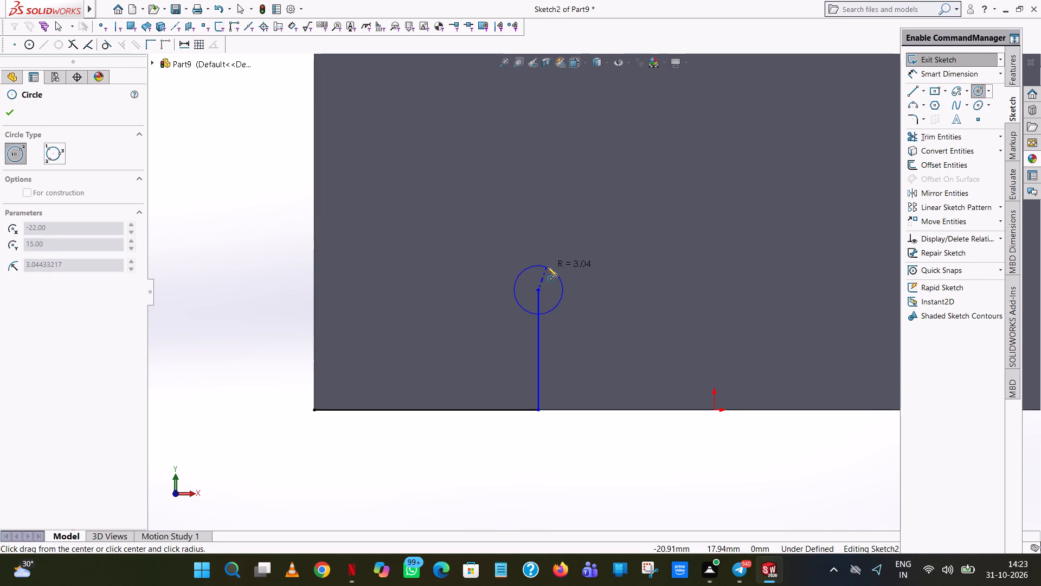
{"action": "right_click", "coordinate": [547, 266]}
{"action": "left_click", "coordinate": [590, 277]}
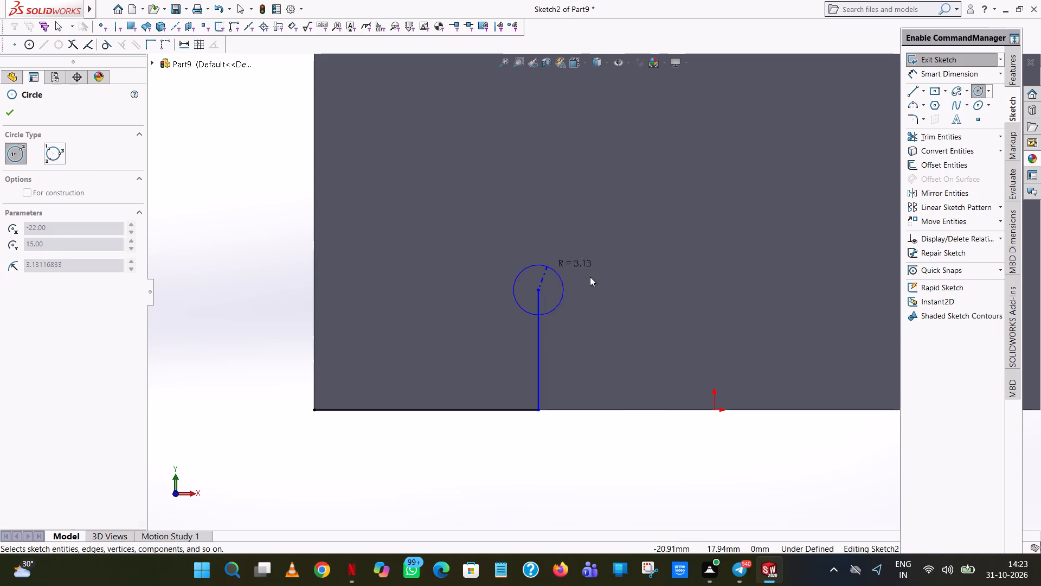
Sketch a 72 mm line along the bottom edge from the same corner, continuing with a 15 mm vertical line level with the first.
{"action": "left_click", "coordinate": [911, 90]}
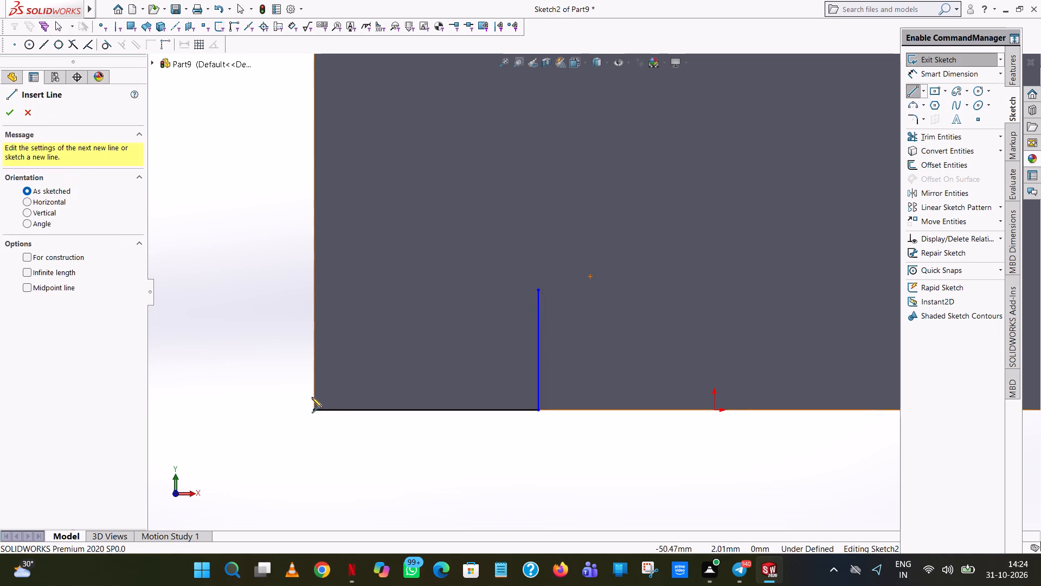
{"action": "left_click", "coordinate": [314, 412]}
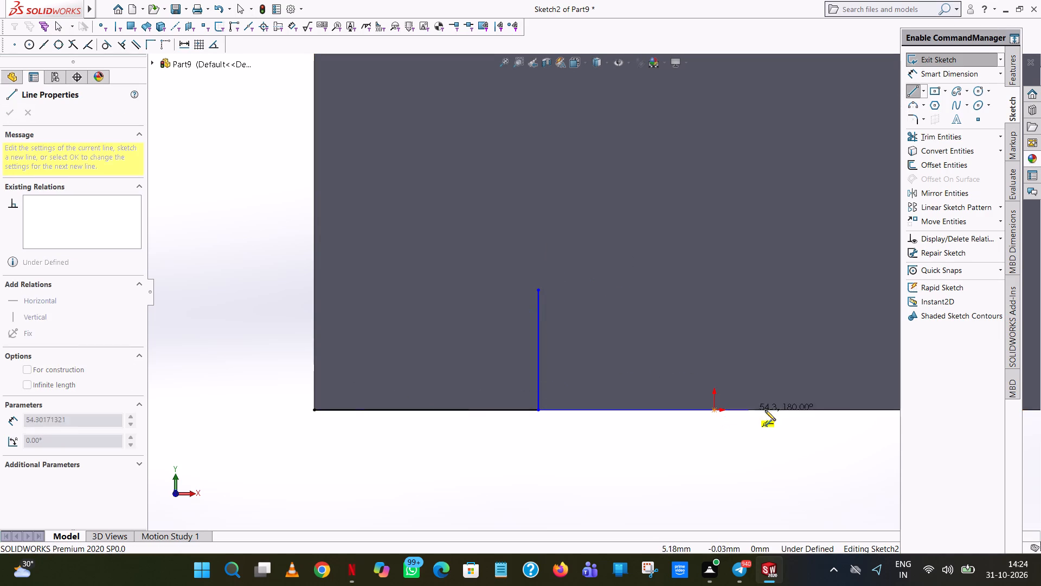
{"action": "left_click", "coordinate": [795, 410]}
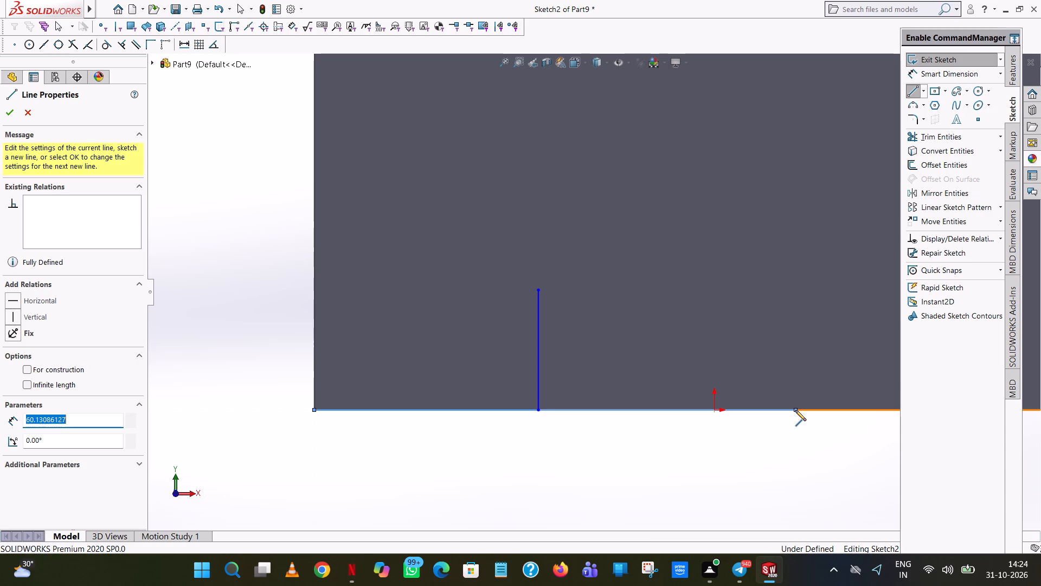
{"action": "type", "text": "72"}
{"action": "key", "text": "Return"}
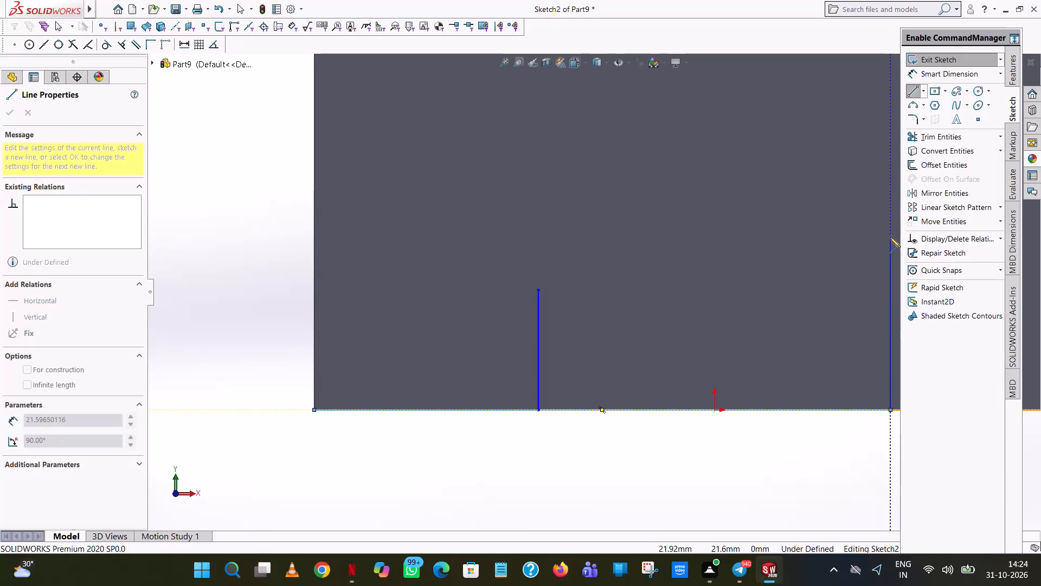
{"action": "scroll", "coordinate": [890, 237], "scroll_direction": "down", "scroll_amount": 3}
{"action": "scroll", "coordinate": [846, 281], "scroll_direction": "up", "scroll_amount": 4}
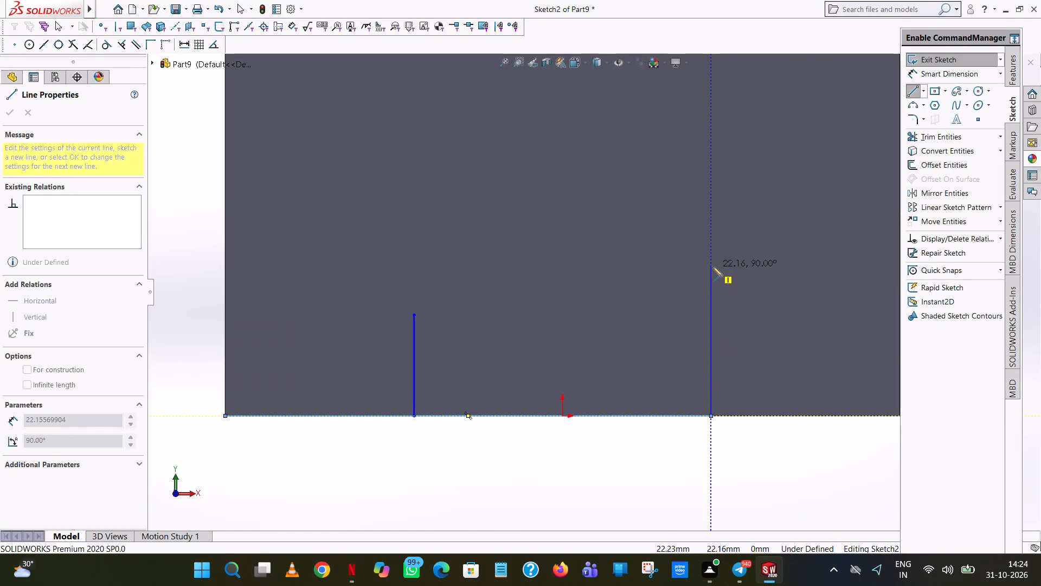
{"action": "left_click", "coordinate": [711, 314]}
{"action": "right_click", "coordinate": [711, 313]}
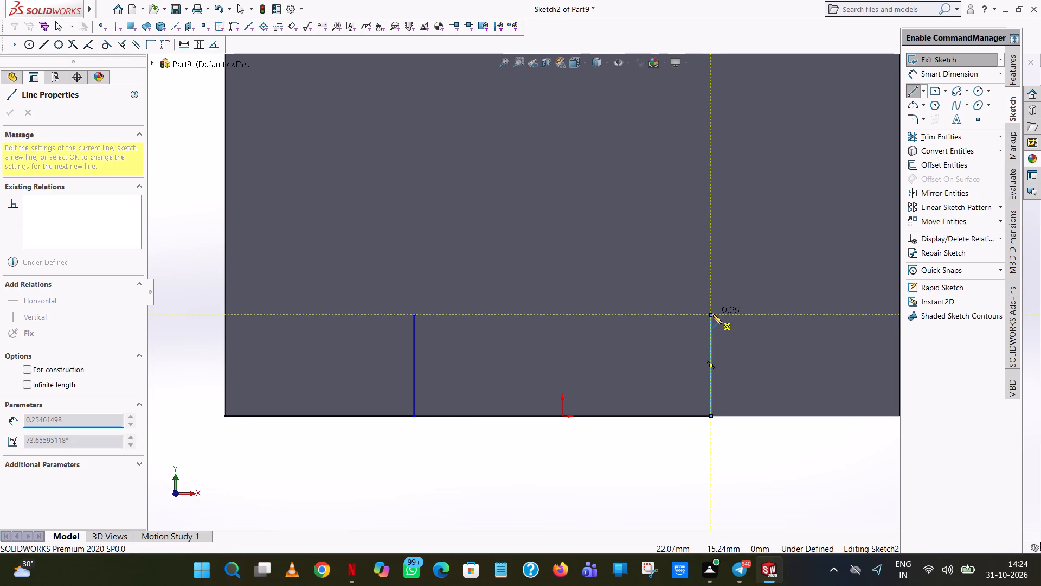
{"action": "left_click", "coordinate": [754, 318]}
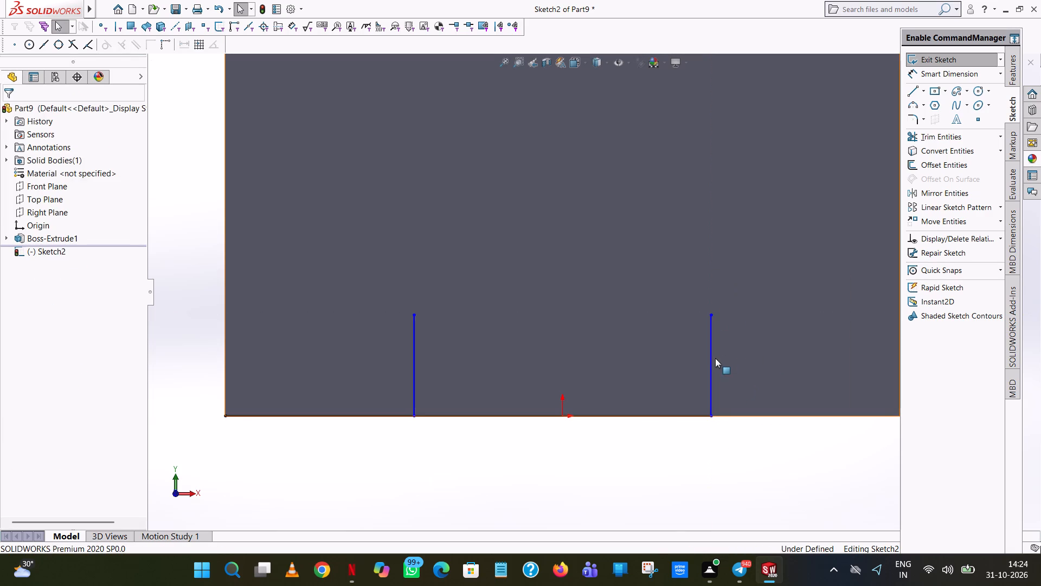
{"action": "left_click", "coordinate": [714, 359]}
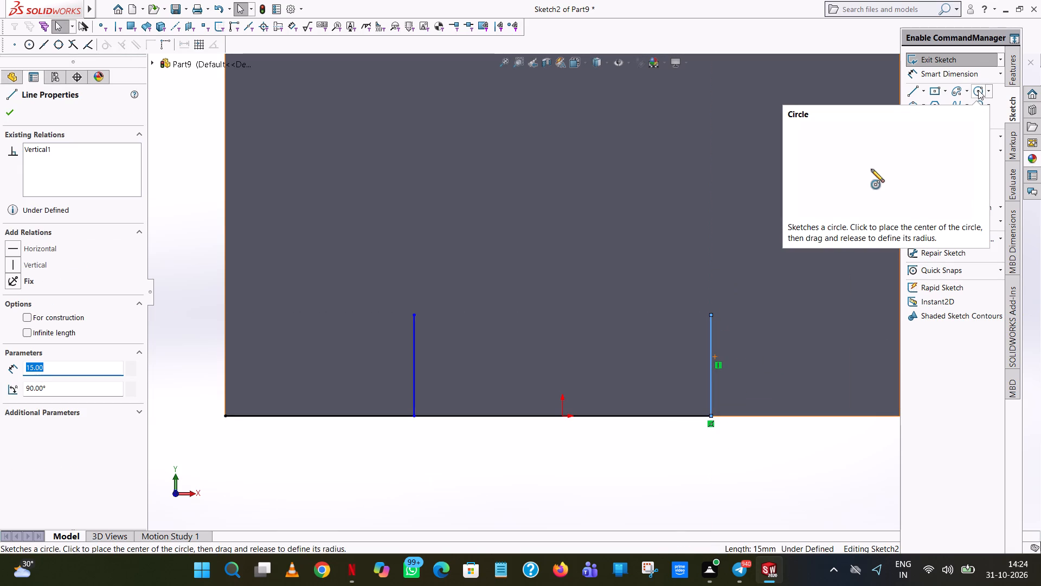
{"action": "left_click", "coordinate": [738, 483]}
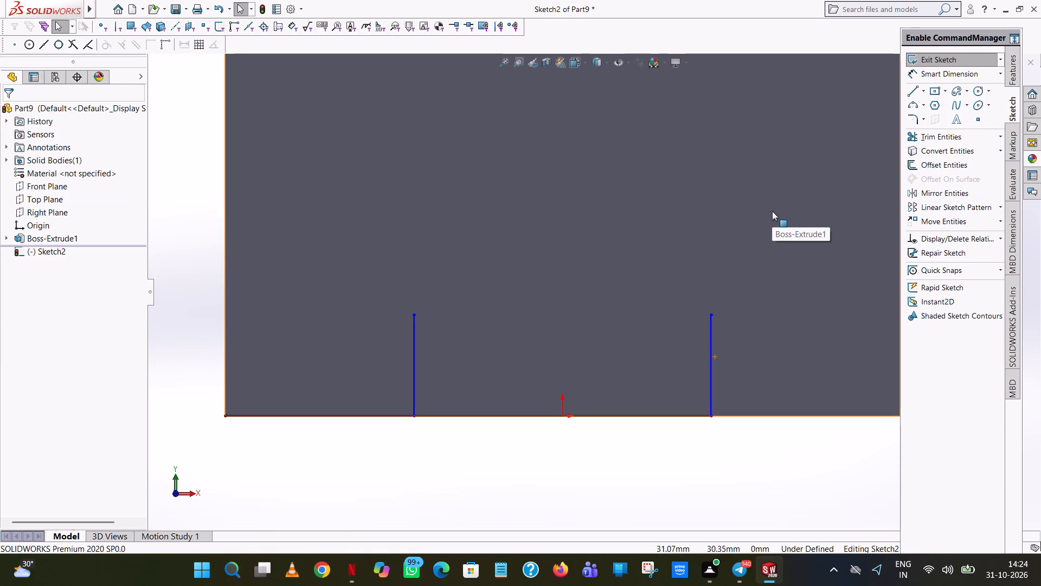
Sketch a line along the bottom edge from the negative-X corner to the origin, continuing with a 54 mm vertical line upward.
{"action": "scroll", "coordinate": [772, 211], "scroll_direction": "up", "scroll_amount": 1}
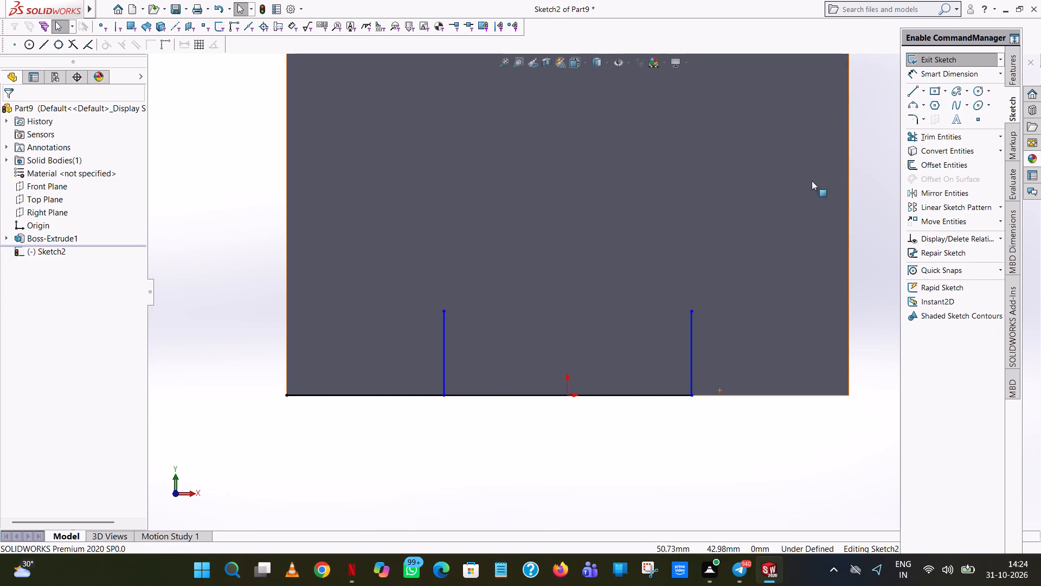
{"action": "left_click", "coordinate": [908, 89]}
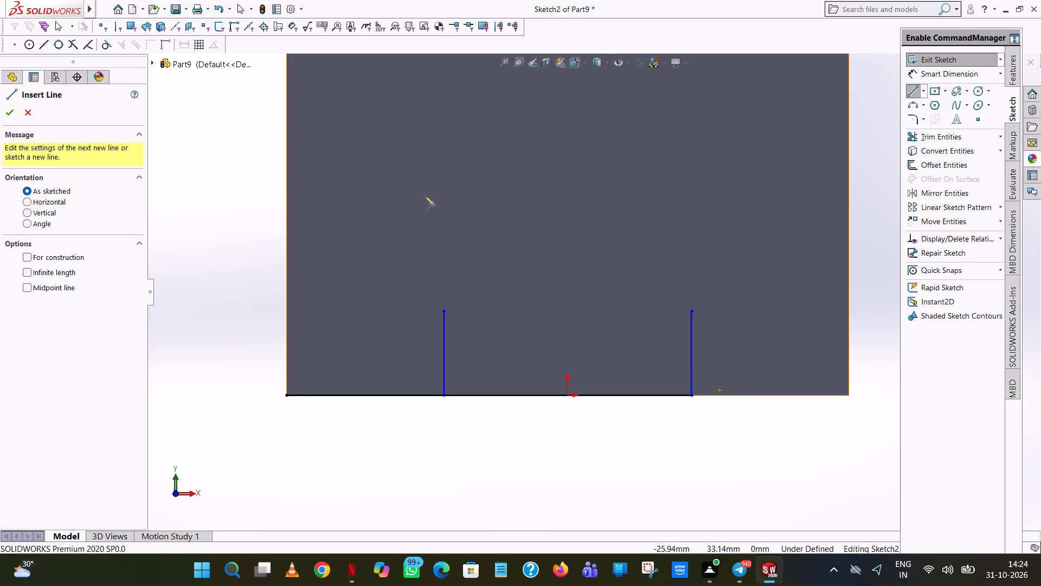
{"action": "left_click", "coordinate": [289, 396]}
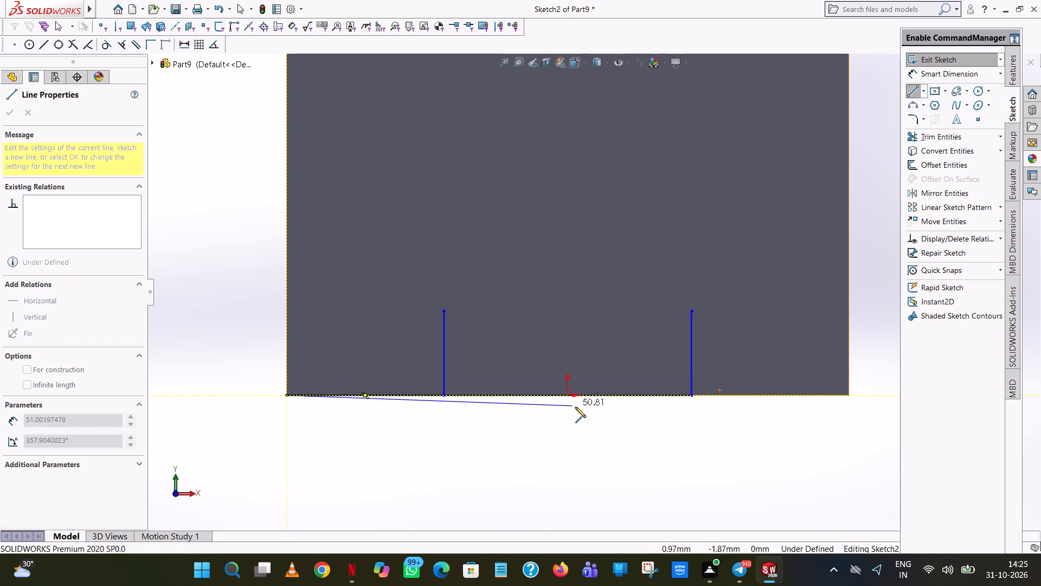
{"action": "left_click", "coordinate": [567, 396]}
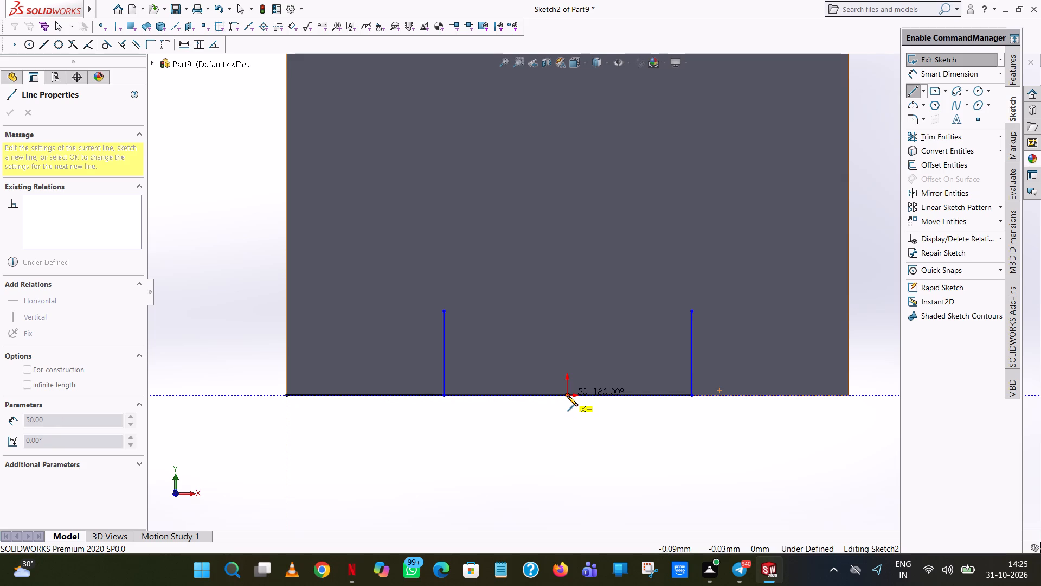
{"action": "left_click", "coordinate": [567, 85]}
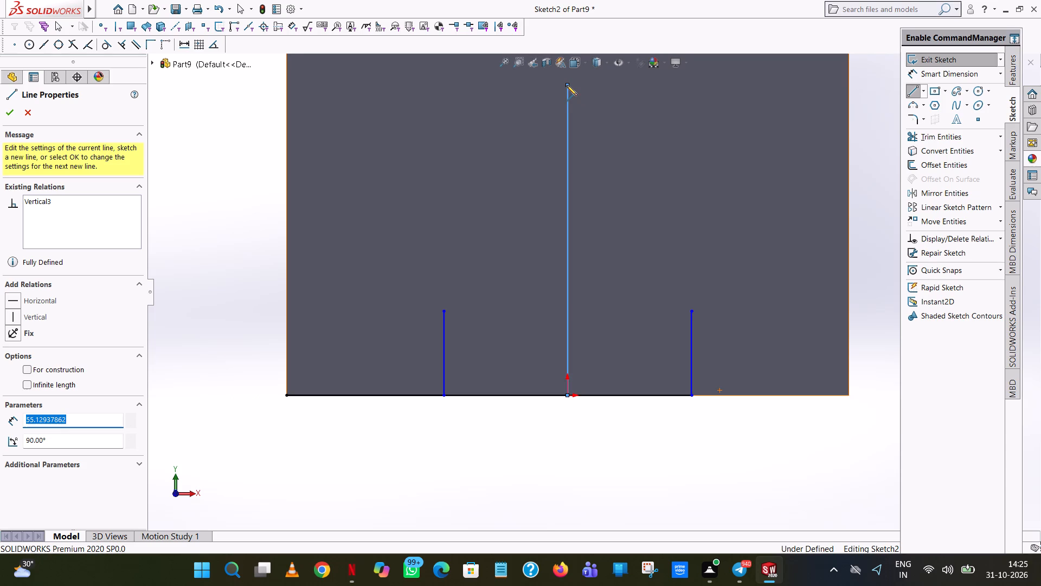
{"action": "type", "text": "54"}
{"action": "key", "text": "Return"}
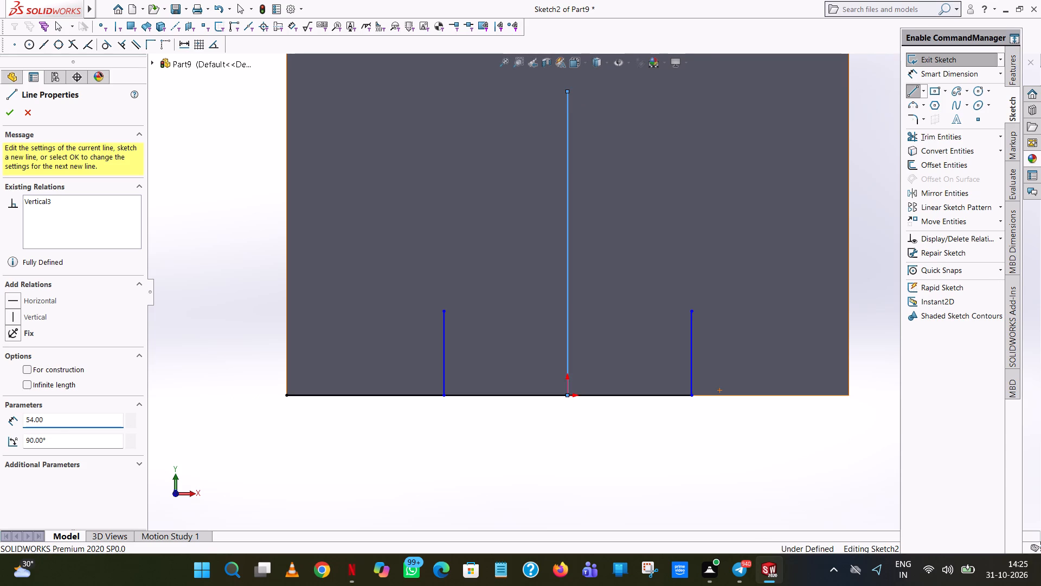
{"action": "right_click", "coordinate": [567, 85]}
{"action": "left_click", "coordinate": [577, 92]}
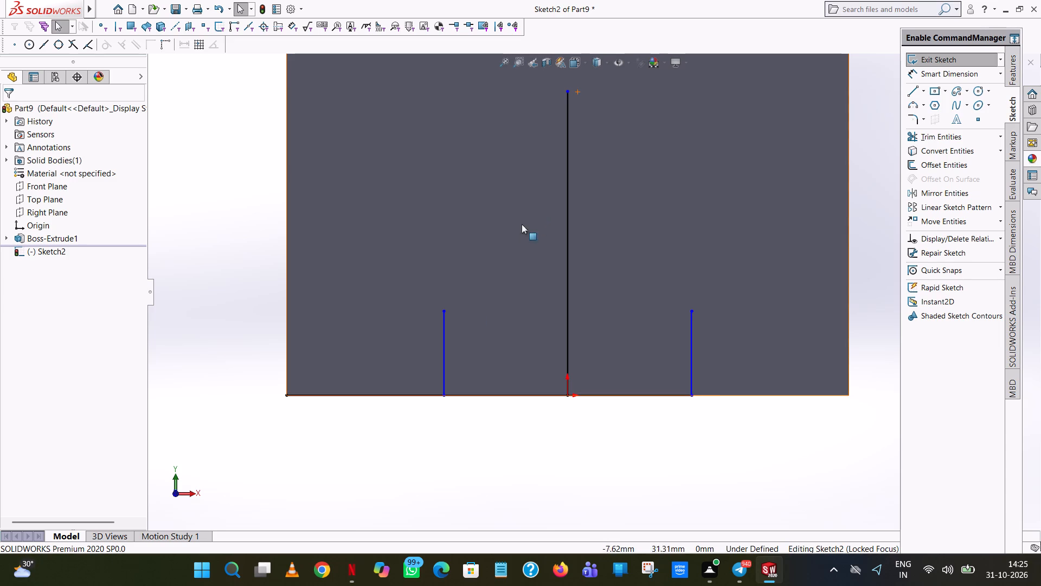
Sketch a circle of 5 mm radius centred on the upper end of the 54 mm vertical line.
{"action": "scroll", "coordinate": [573, 94], "scroll_direction": "up", "scroll_amount": 3}
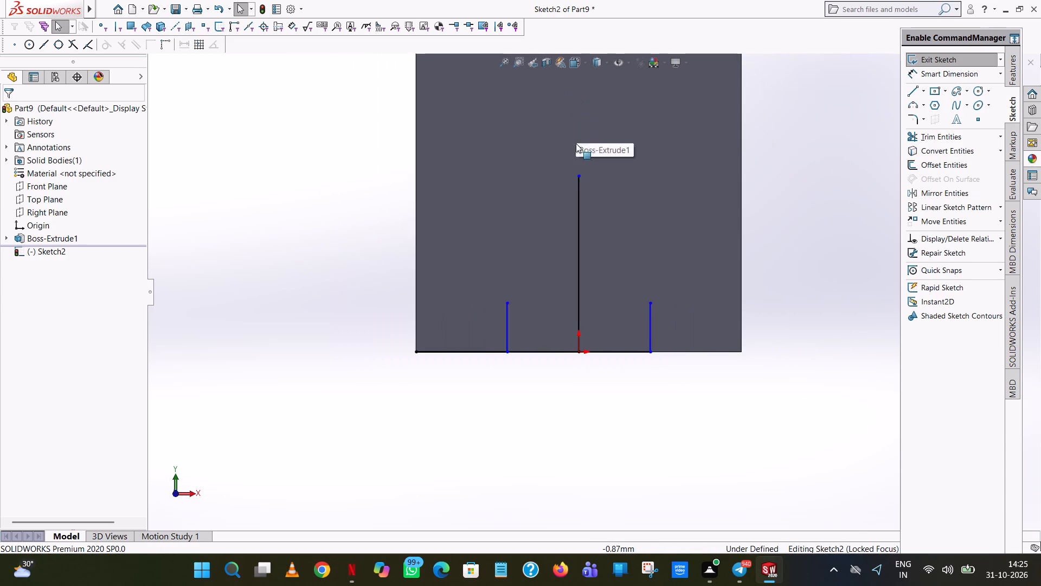
{"action": "scroll", "coordinate": [576, 156], "scroll_direction": "down", "scroll_amount": 3}
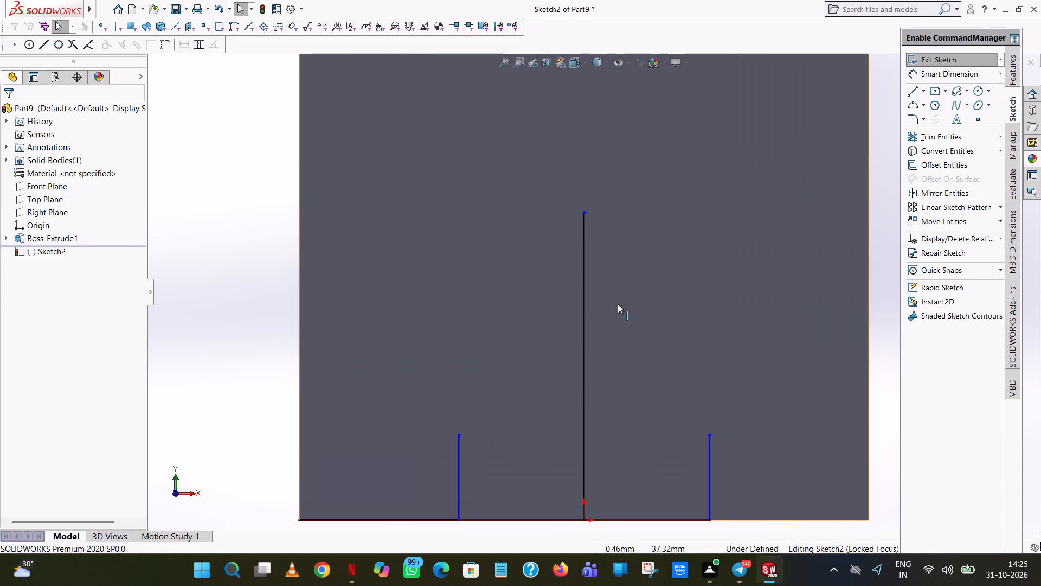
{"action": "left_click", "coordinate": [971, 87]}
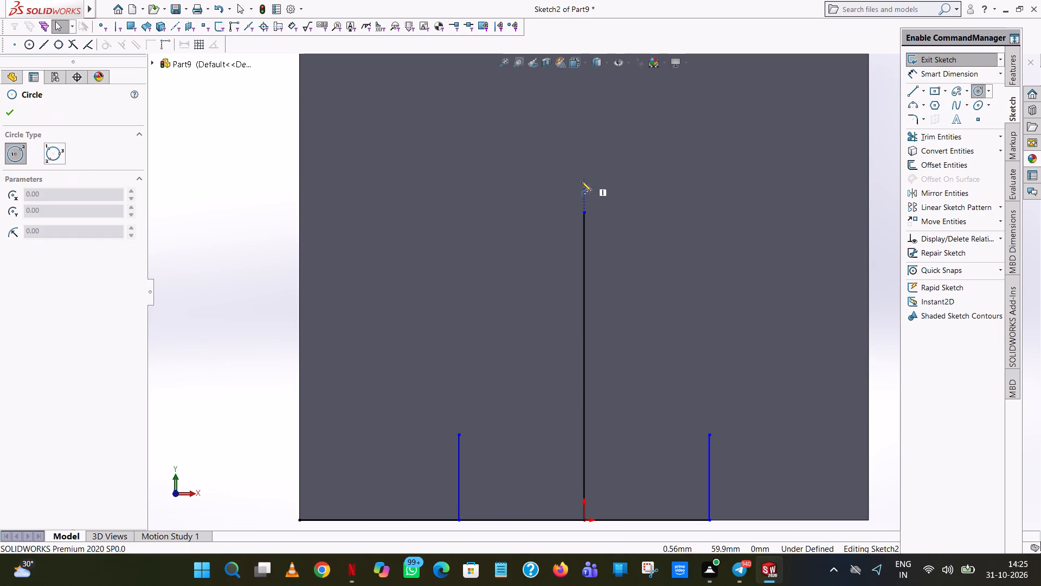
{"action": "left_click", "coordinate": [584, 212]}
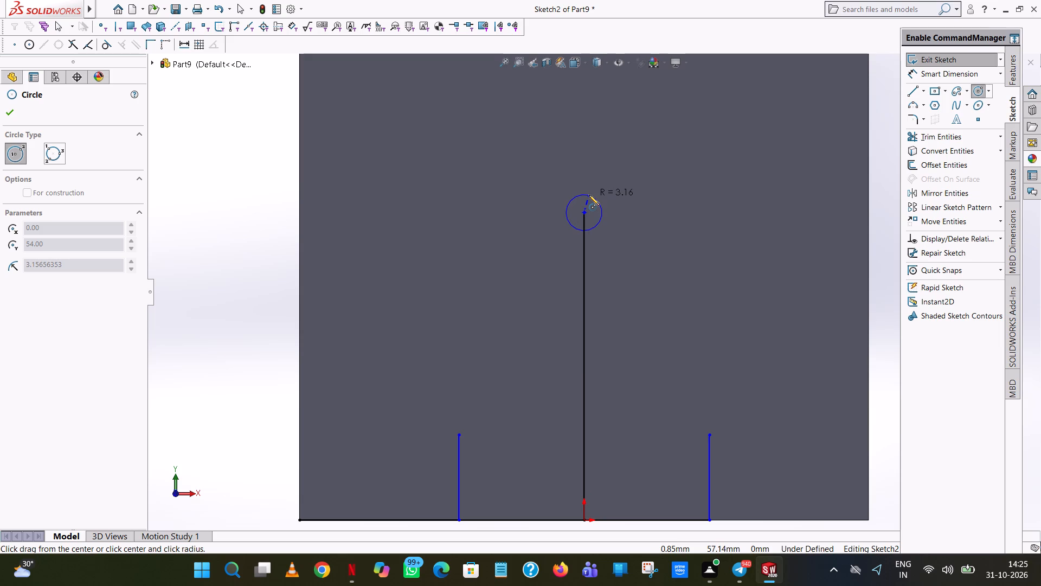
{"action": "left_click", "coordinate": [589, 195]}
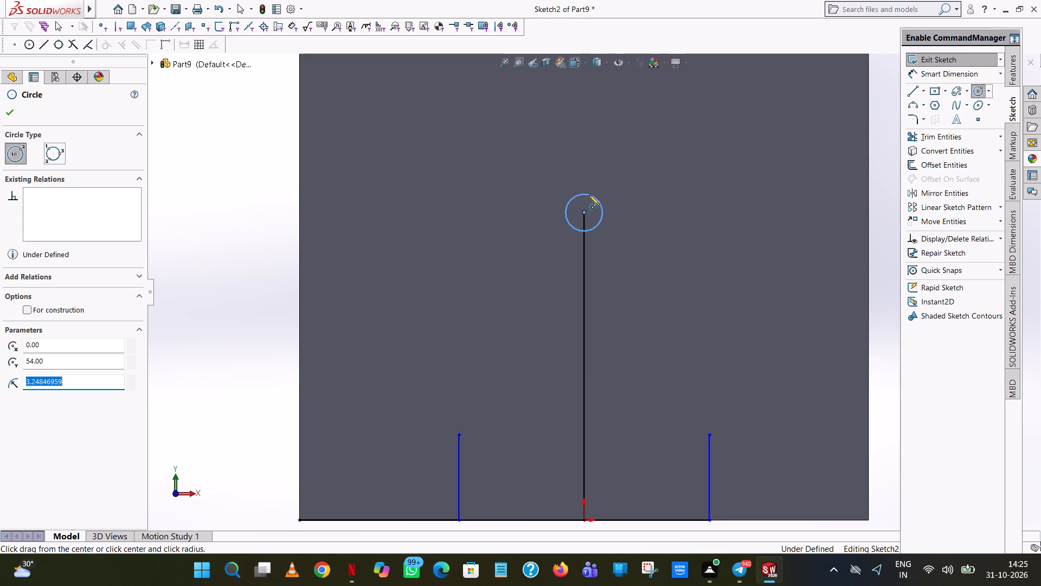
{"action": "key", "text": "5"}
{"action": "key", "text": "Return"}
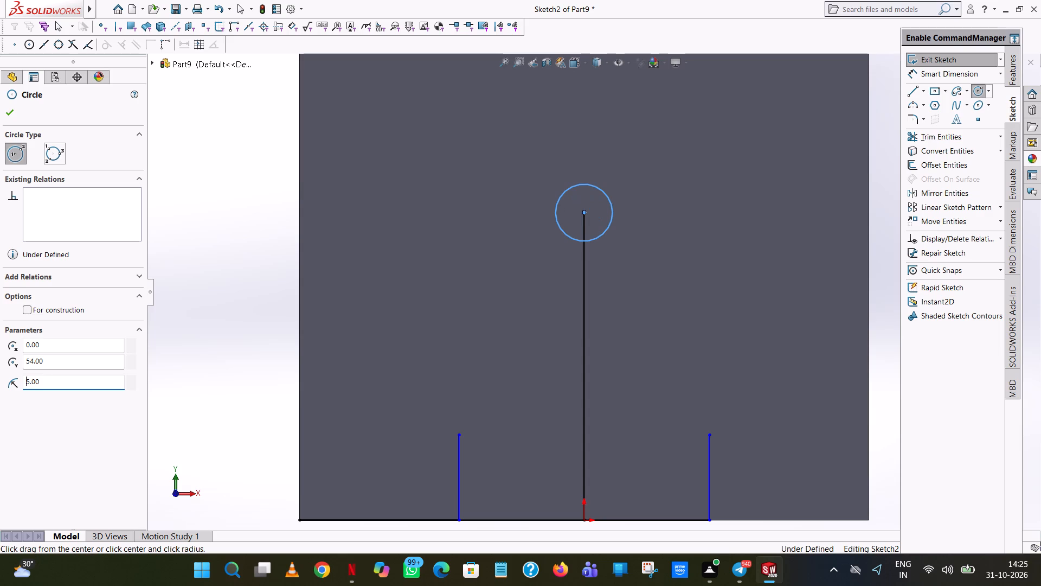
{"action": "right_click", "coordinate": [589, 195]}
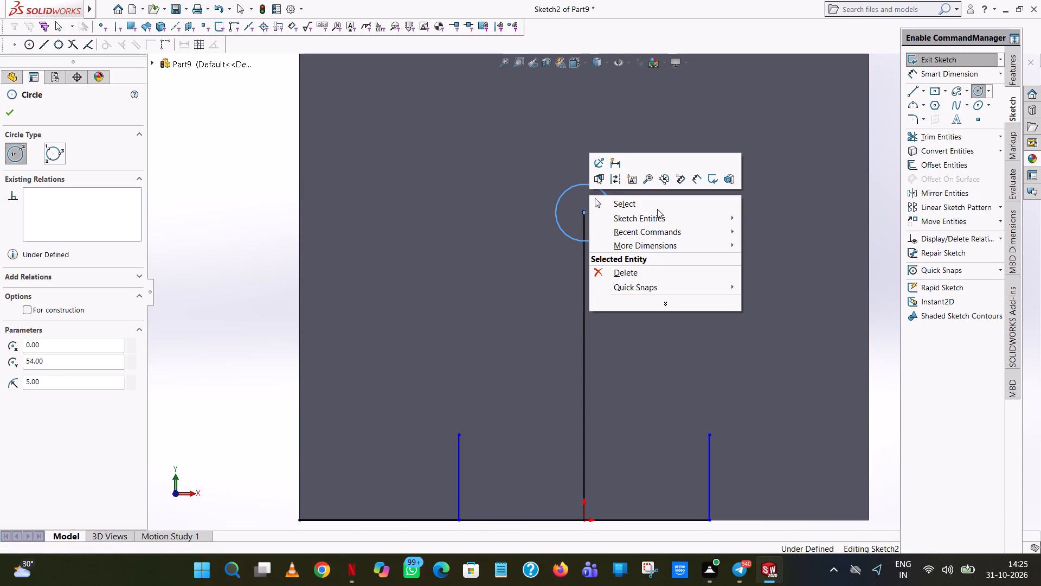
{"action": "left_click", "coordinate": [657, 209]}
Sketch a vertical line upward from the origin through the circle's centre and set its length to 79 mm.
{"action": "left_click", "coordinate": [911, 97]}
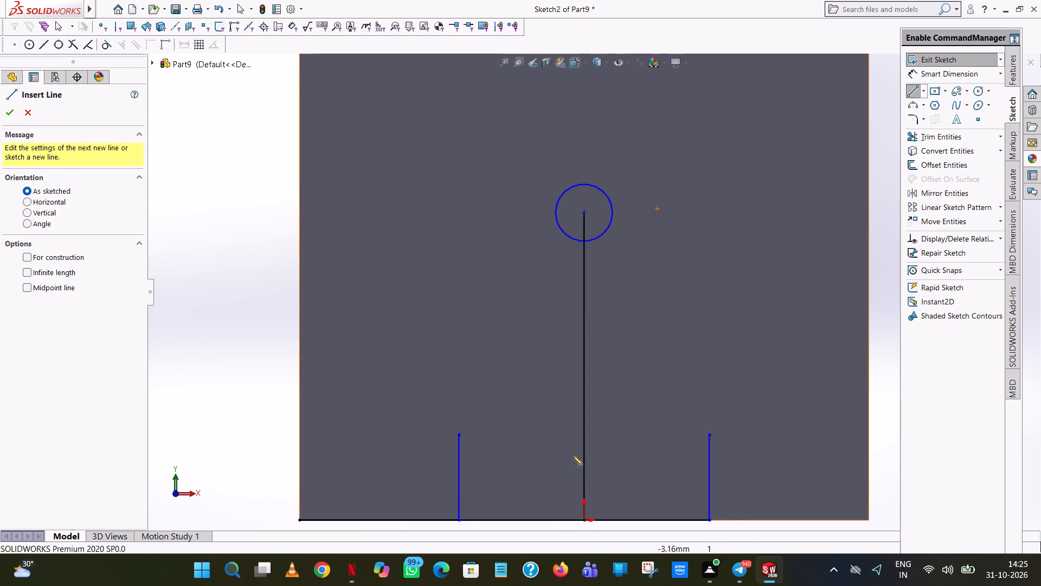
{"action": "scroll", "coordinate": [582, 450], "scroll_direction": "up", "scroll_amount": 1}
{"action": "left_click", "coordinate": [586, 482]}
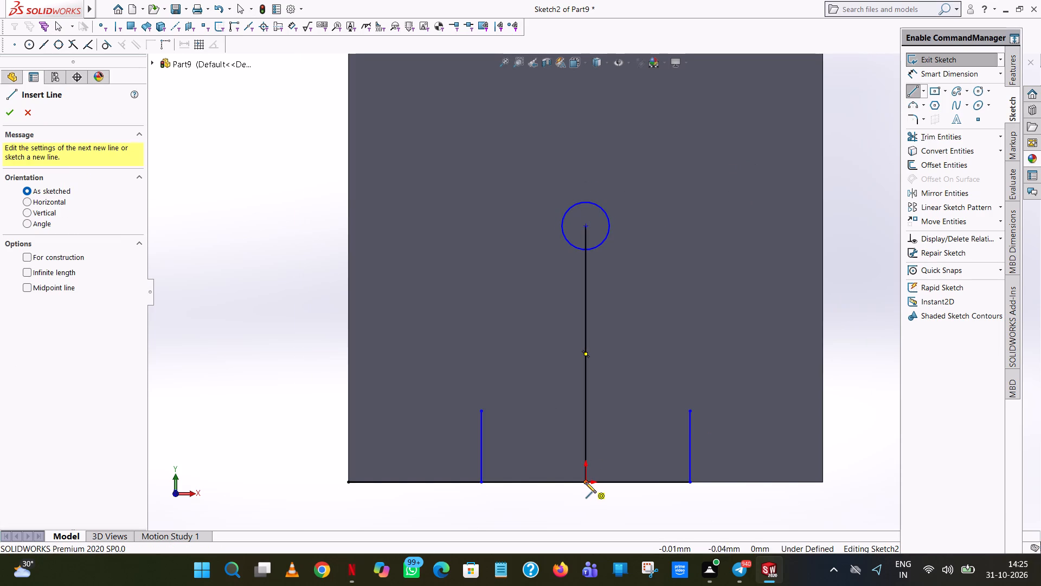
{"action": "left_click", "coordinate": [587, 98]}
{"action": "right_click", "coordinate": [588, 98]}
{"action": "left_click", "coordinate": [606, 111]}
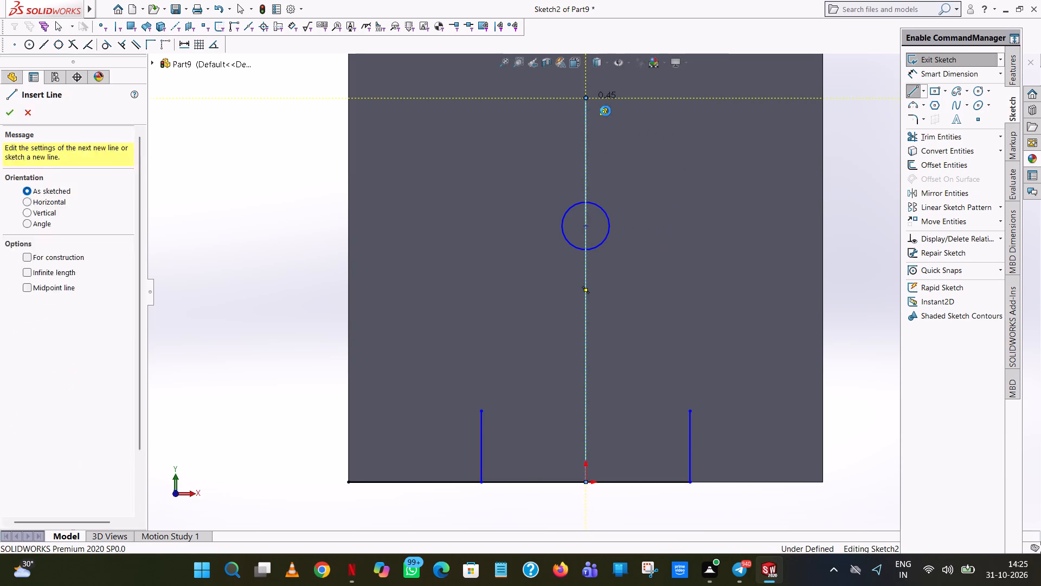
{"action": "left_click", "coordinate": [588, 121]}
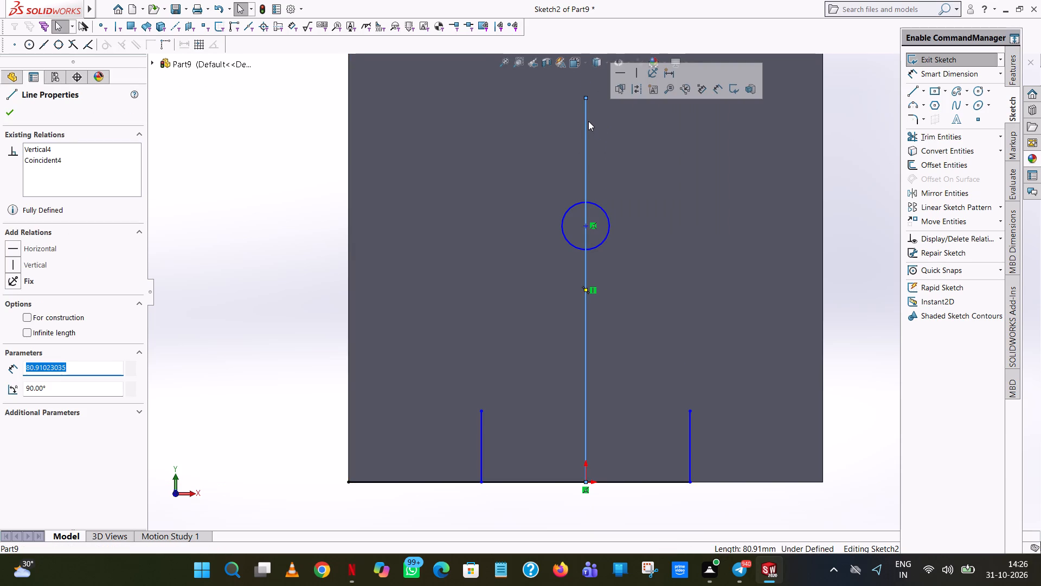
{"action": "key", "text": "7"}
{"action": "key", "text": "9"}
{"action": "key", "text": "Return"}
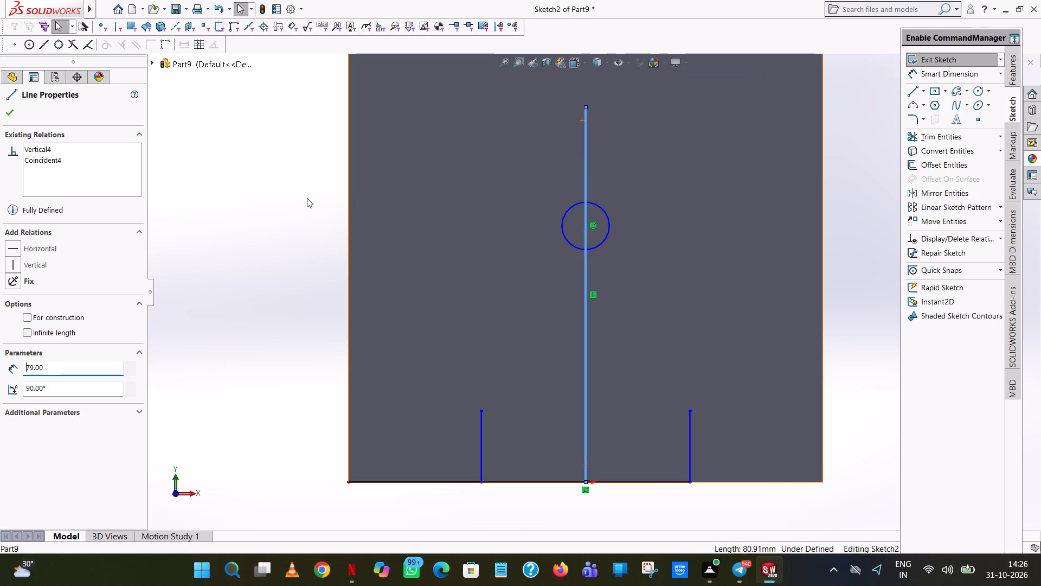
{"action": "left_click", "coordinate": [295, 180]}
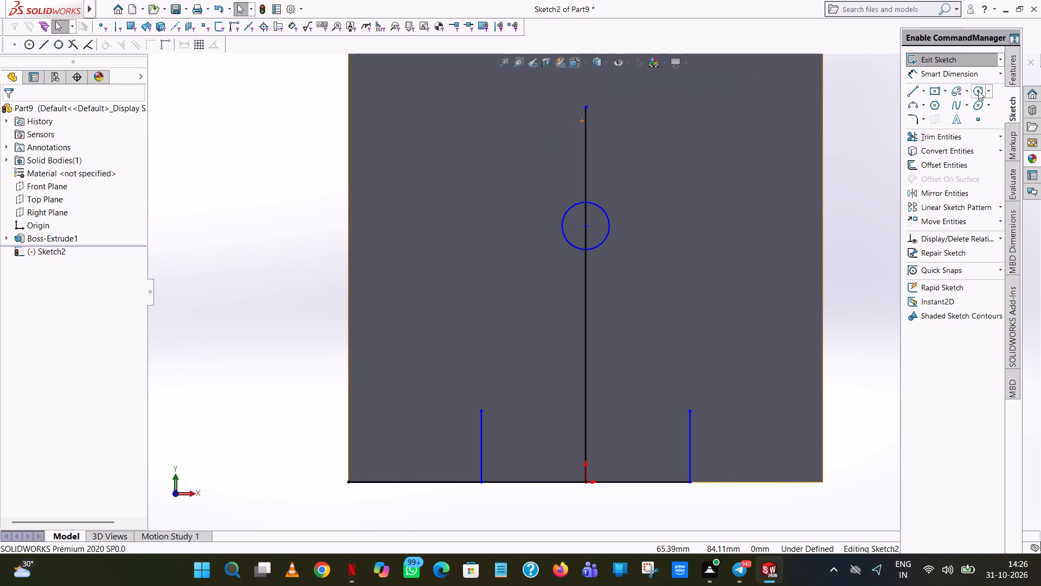
Sketch a circle of 5 mm radius centred on the upper end of the 79 mm vertical line.
{"action": "left_click", "coordinate": [978, 91]}
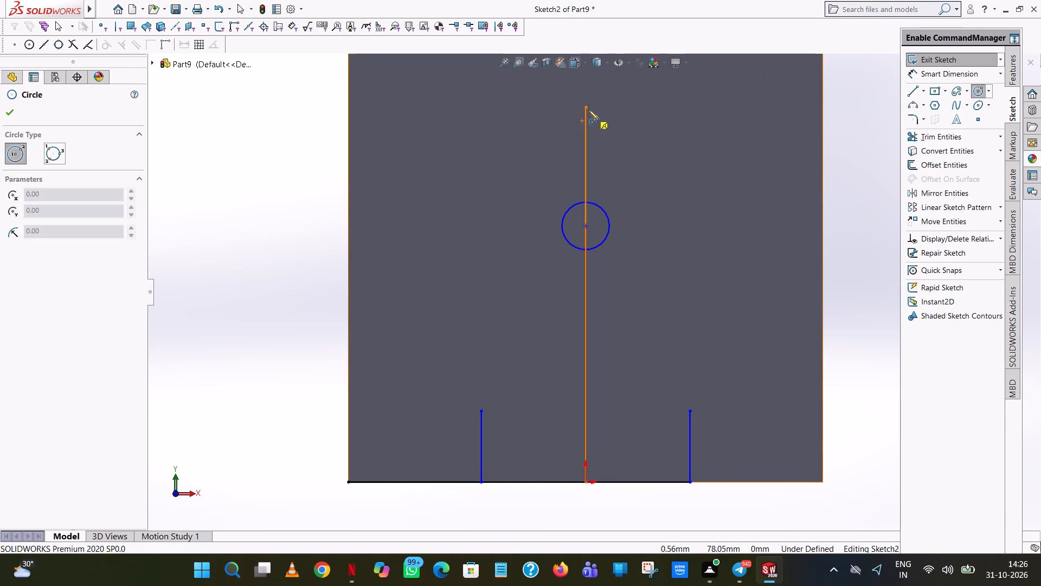
{"action": "left_click", "coordinate": [585, 107]}
{"action": "left_click", "coordinate": [605, 100]}
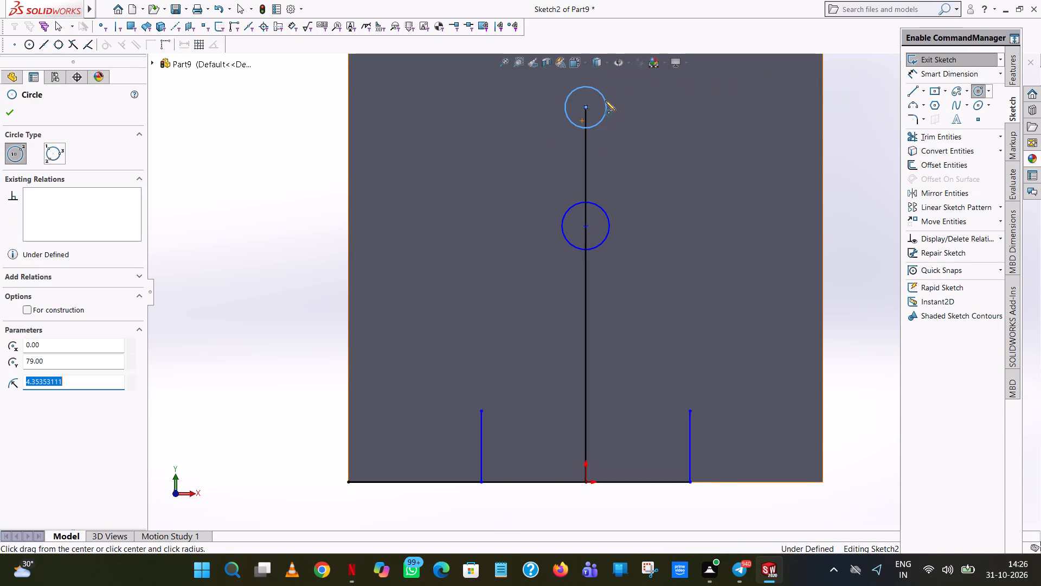
{"action": "key", "text": "5"}
{"action": "key", "text": "Return"}
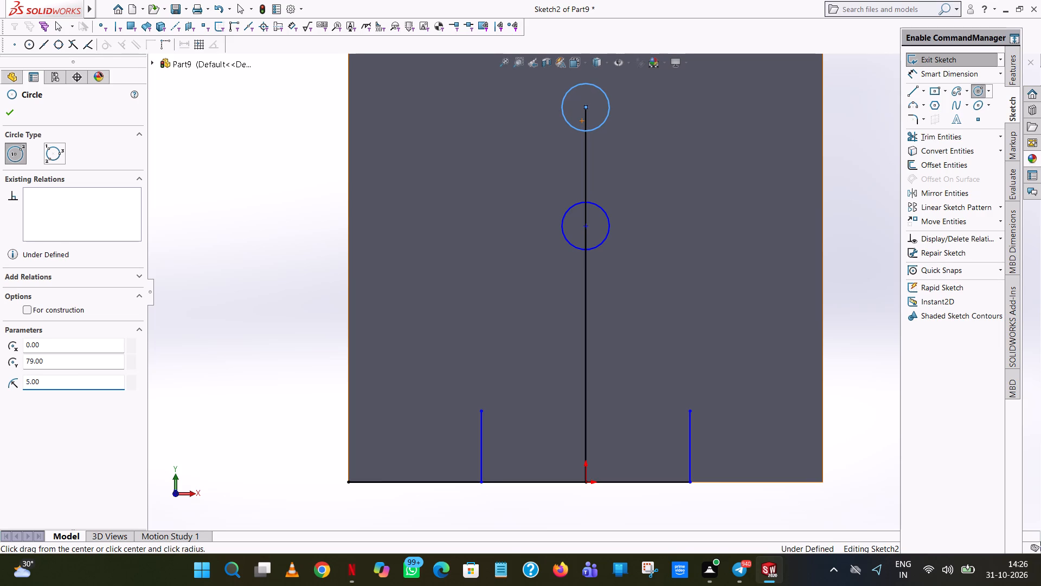
{"action": "left_click", "coordinate": [5, 106]}
{"action": "left_click", "coordinate": [272, 172]}
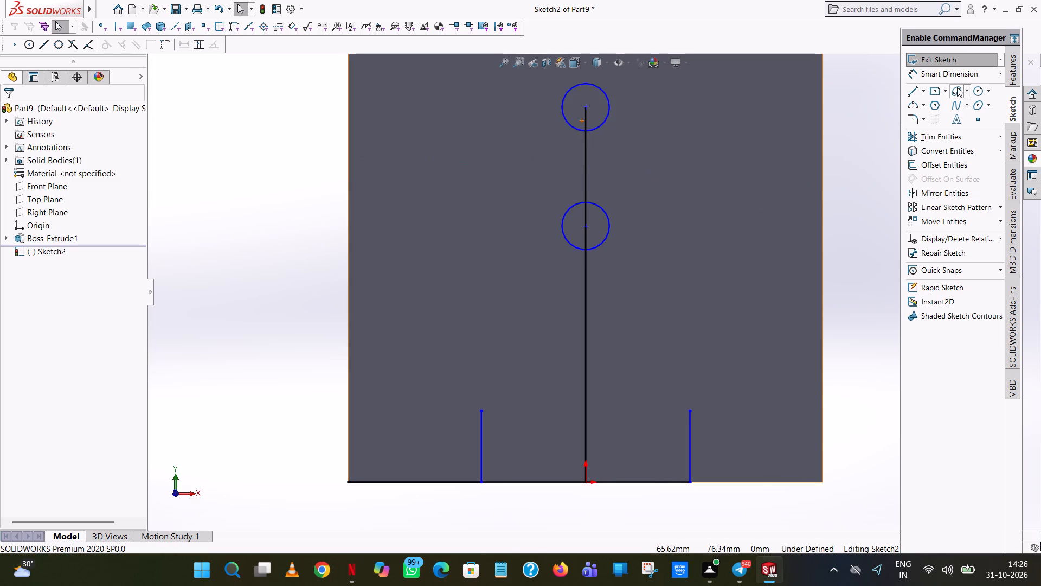
Sketch a circle of 5 mm radius on the upper end of each of the two 15 mm vertical lines.
{"action": "left_click", "coordinate": [978, 89]}
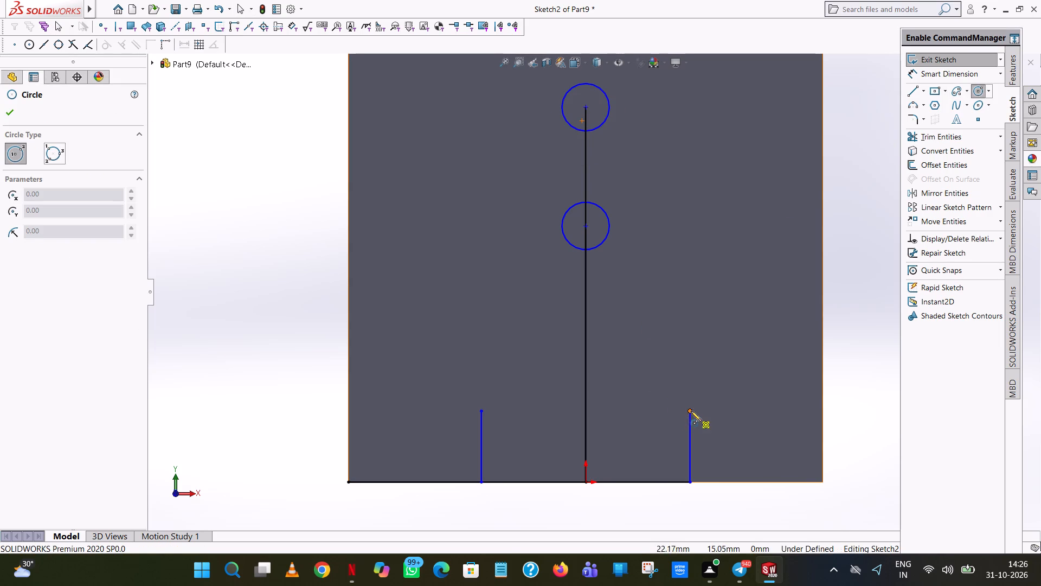
{"action": "left_click", "coordinate": [691, 411]}
{"action": "left_click", "coordinate": [709, 378]}
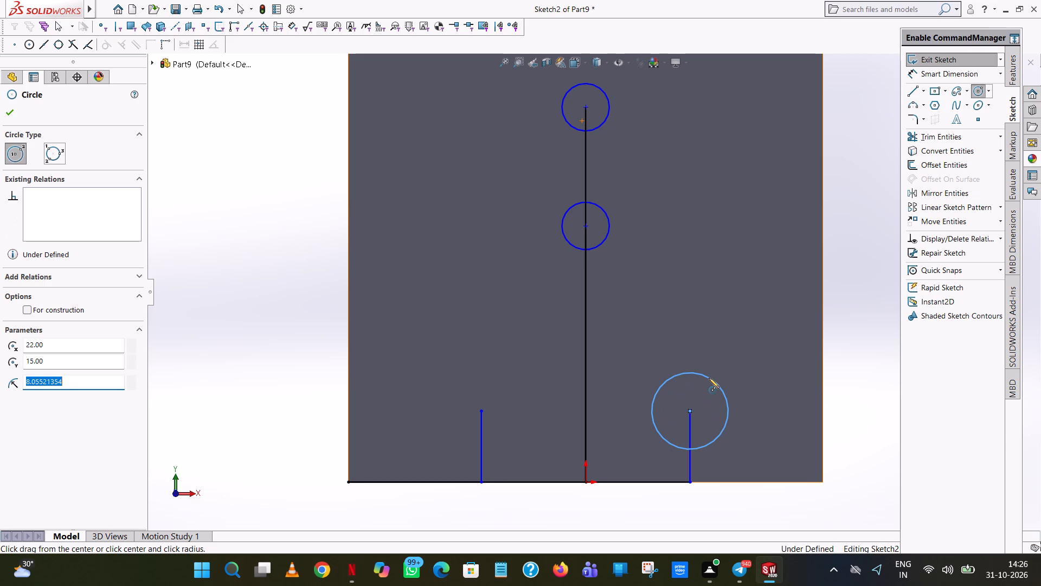
{"action": "key", "text": "5"}
{"action": "key", "text": "Return"}
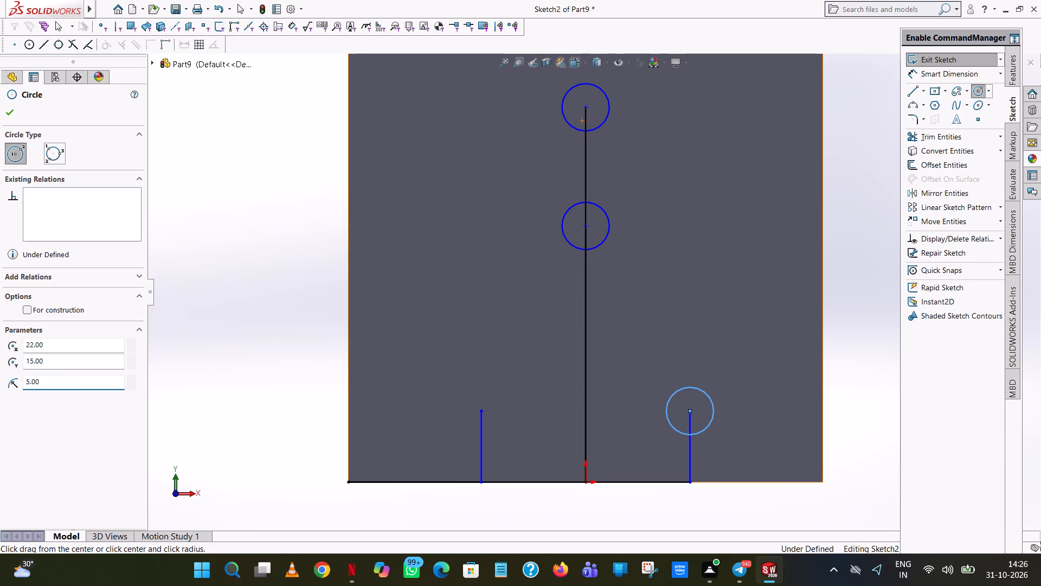
{"action": "left_click", "coordinate": [483, 409]}
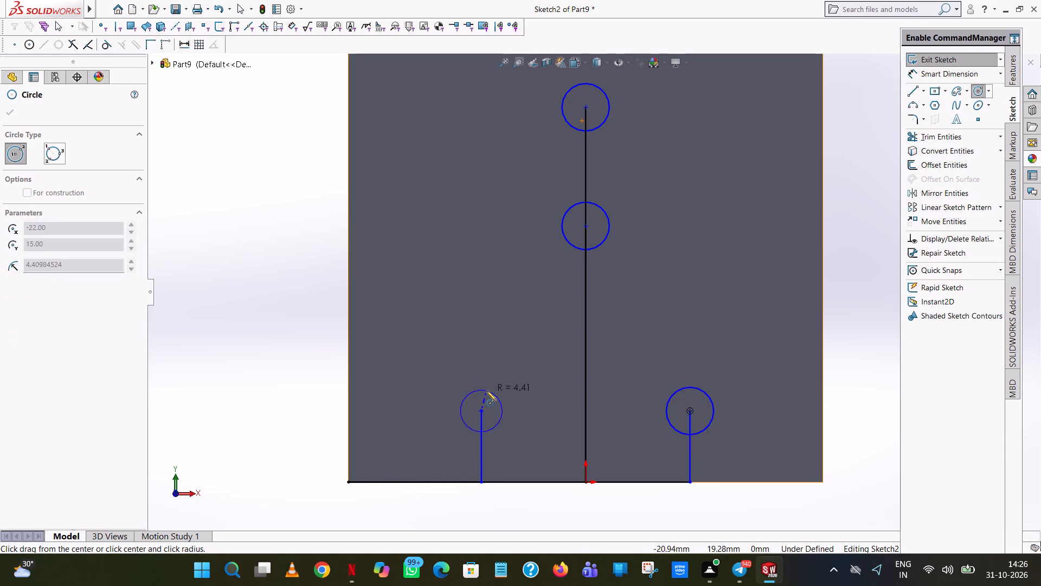
{"action": "left_click", "coordinate": [486, 391]}
{"action": "key", "text": "5"}
{"action": "key", "text": "Return"}
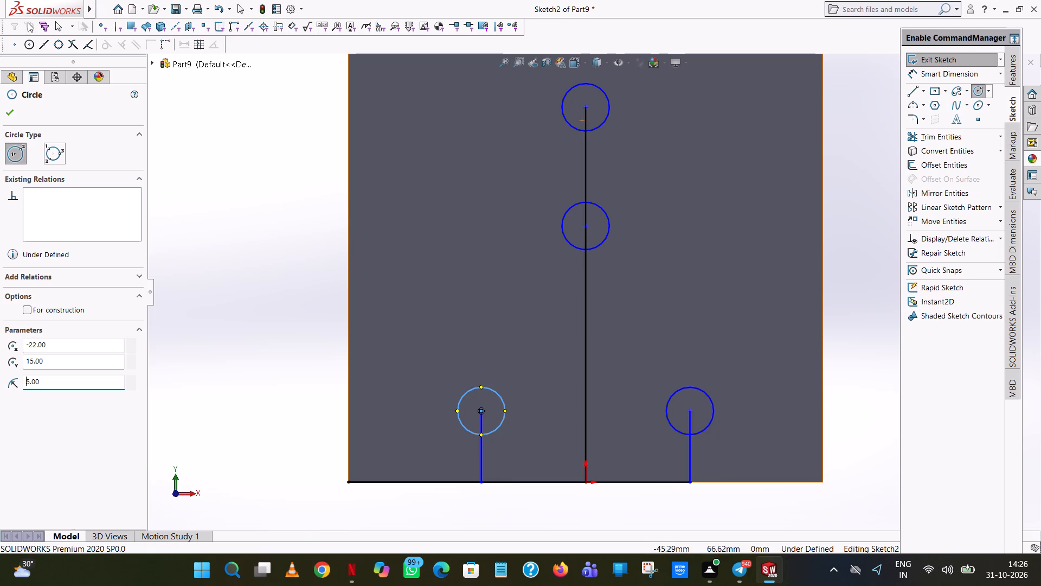
{"action": "left_click", "coordinate": [11, 119]}
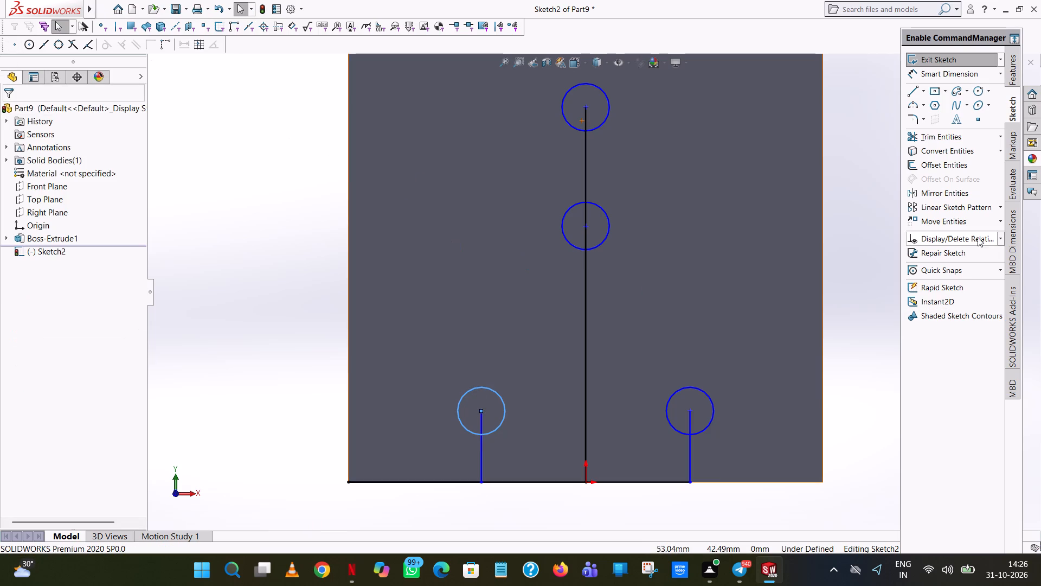
{"action": "left_click", "coordinate": [885, 138]}
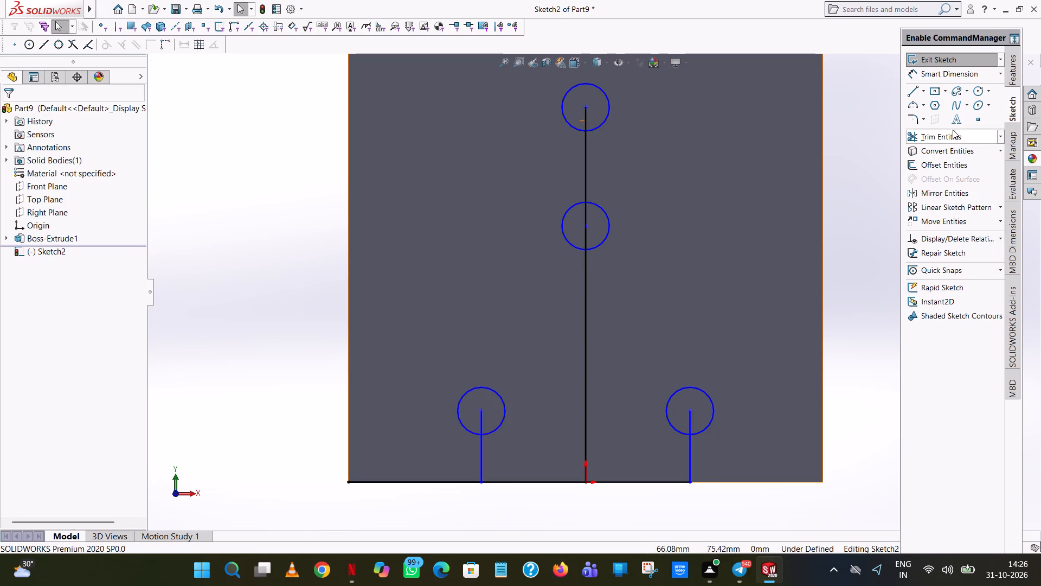
Trim away all the vertical helper lines inside and below the four circles, leaving only the circles above the plate's bottom edge.
{"action": "left_click", "coordinate": [953, 130]}
{"action": "left_click", "coordinate": [586, 111]}
{"action": "left_click", "coordinate": [587, 142]}
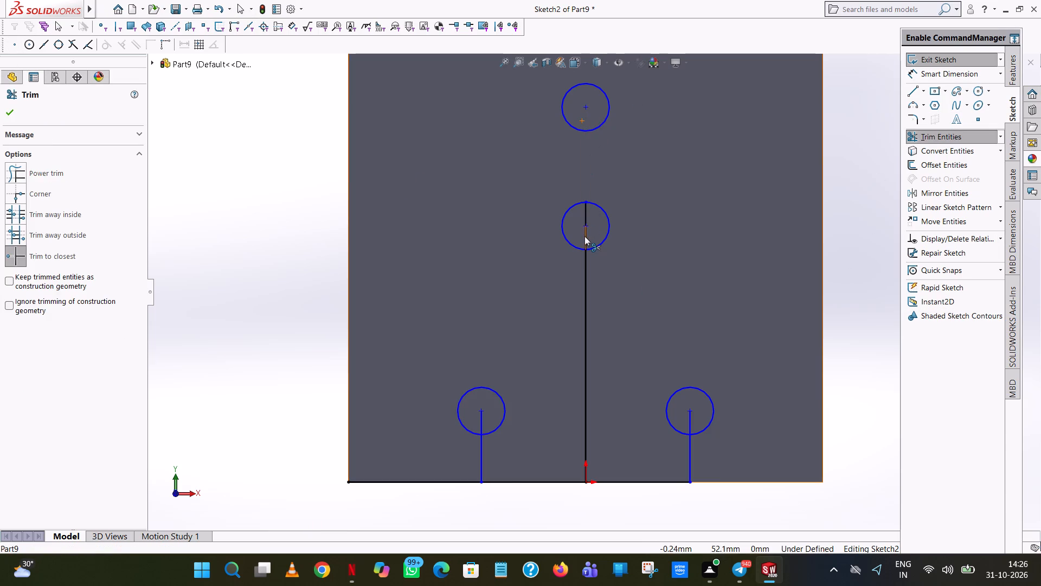
{"action": "left_click", "coordinate": [584, 236]}
{"action": "left_click", "coordinate": [588, 215]}
{"action": "left_click", "coordinate": [583, 266]}
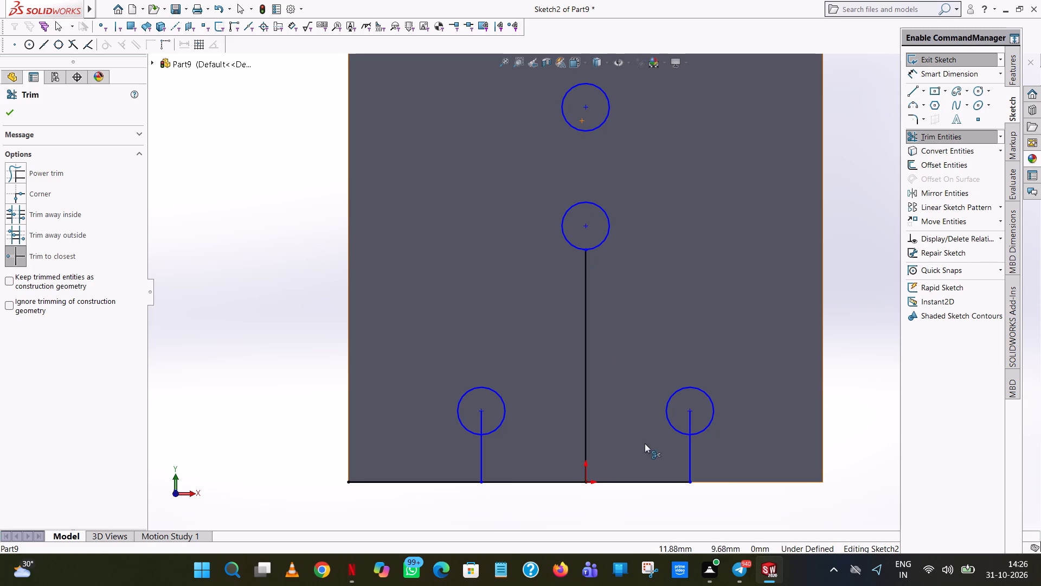
{"action": "left_click", "coordinate": [586, 385]}
{"action": "double_click", "coordinate": [693, 412]}
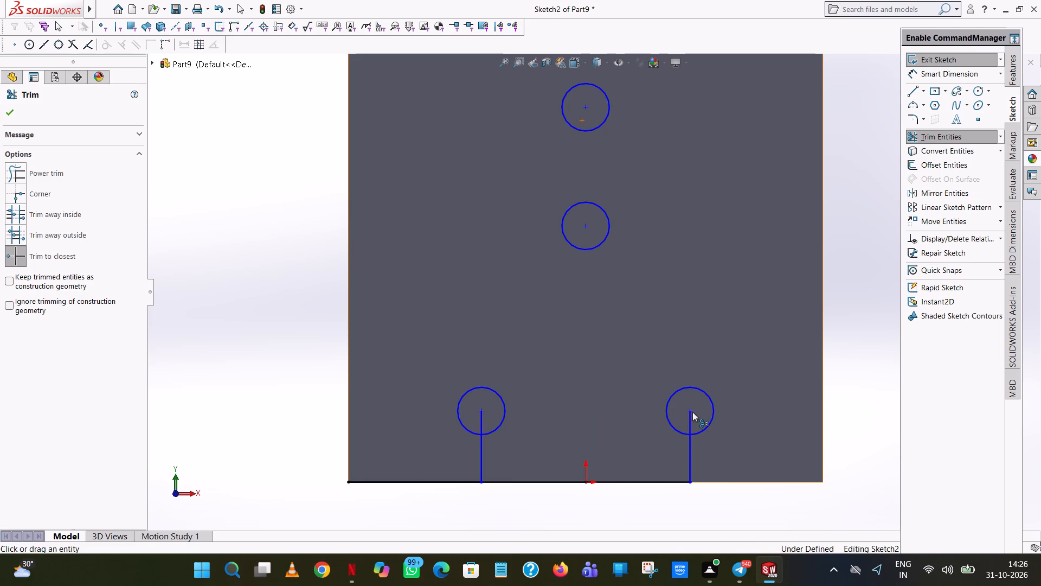
{"action": "left_click", "coordinate": [690, 451]}
{"action": "left_click", "coordinate": [689, 419]}
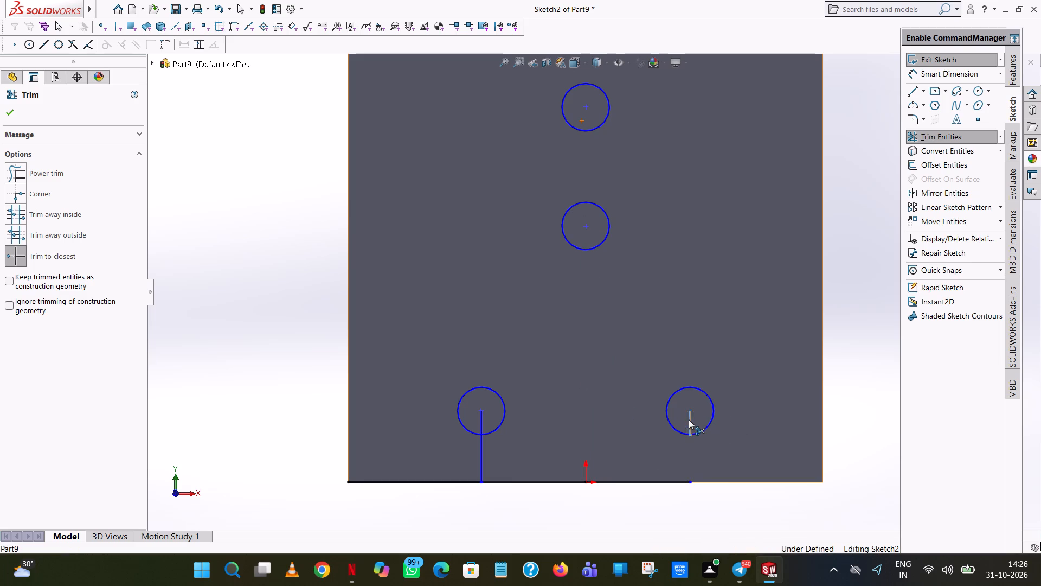
{"action": "left_click", "coordinate": [478, 464]}
{"action": "left_click", "coordinate": [481, 418]}
{"action": "left_click", "coordinate": [12, 117]}
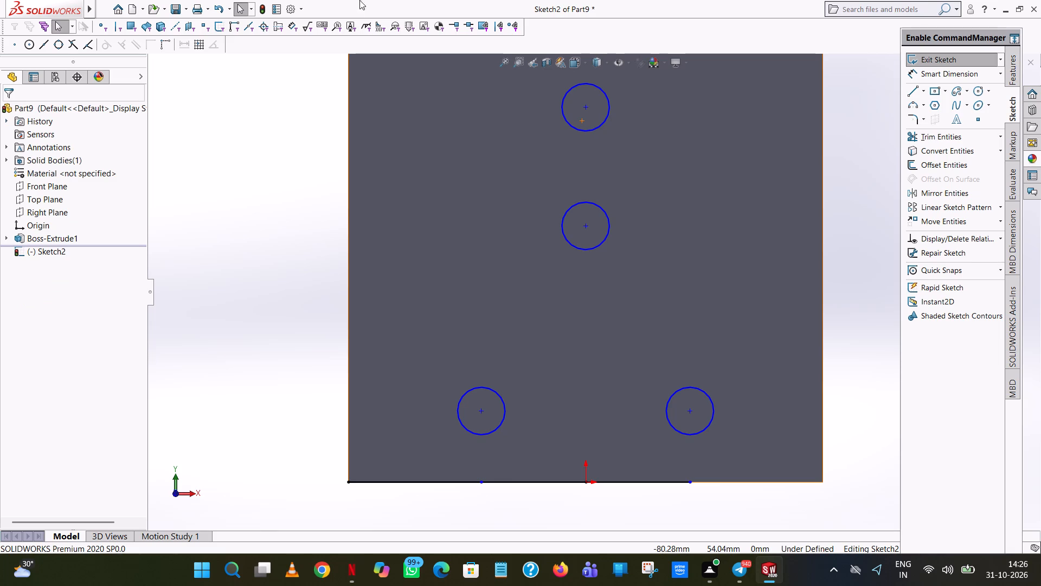
Trim away the remaining horizontal helper line segments along the plate's bottom edge.
{"action": "left_click", "coordinate": [945, 72]}
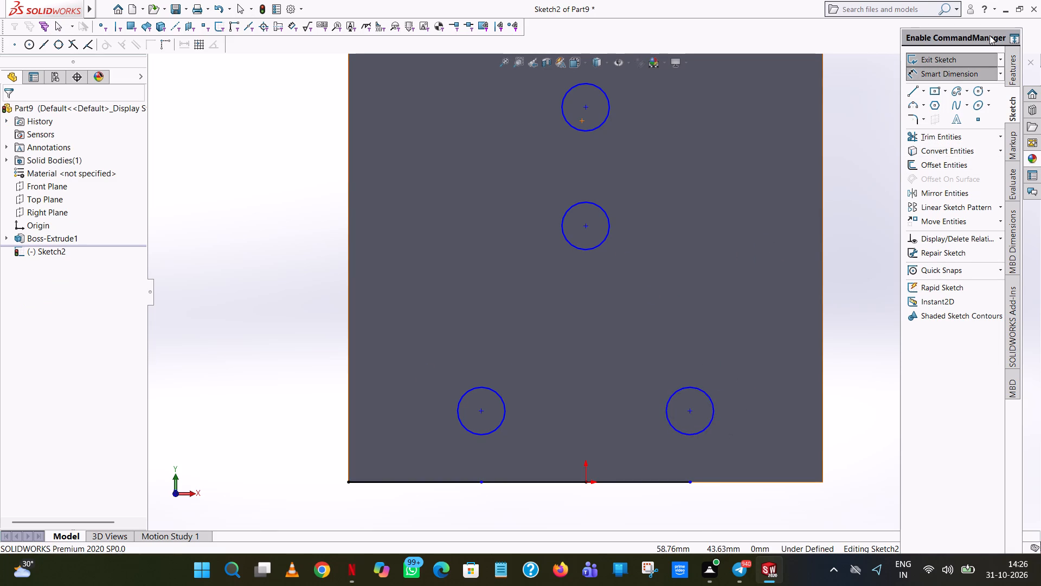
{"action": "left_click", "coordinate": [925, 141]}
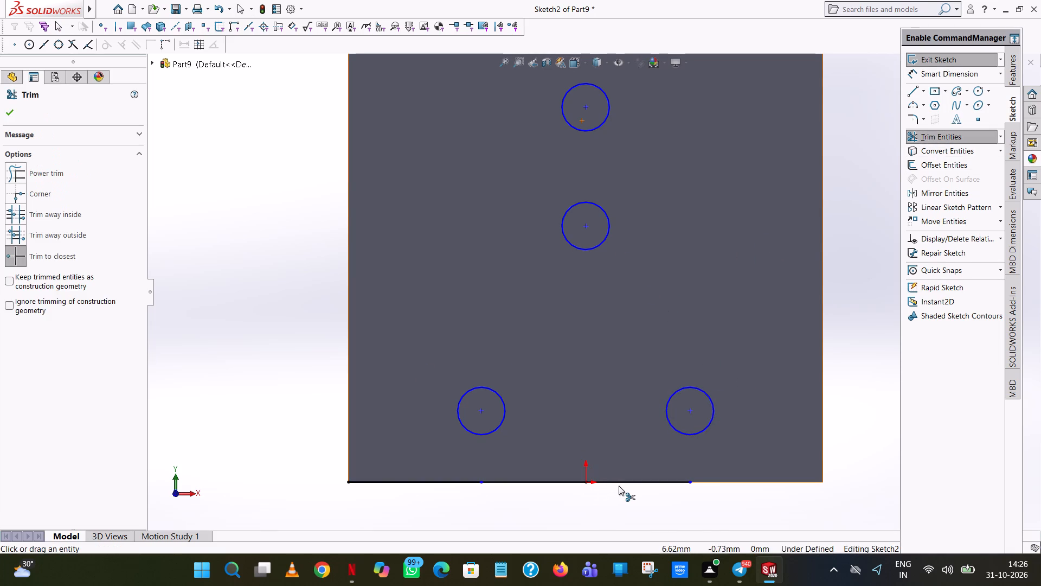
{"action": "double_click", "coordinate": [625, 486]}
{"action": "double_click", "coordinate": [629, 485]}
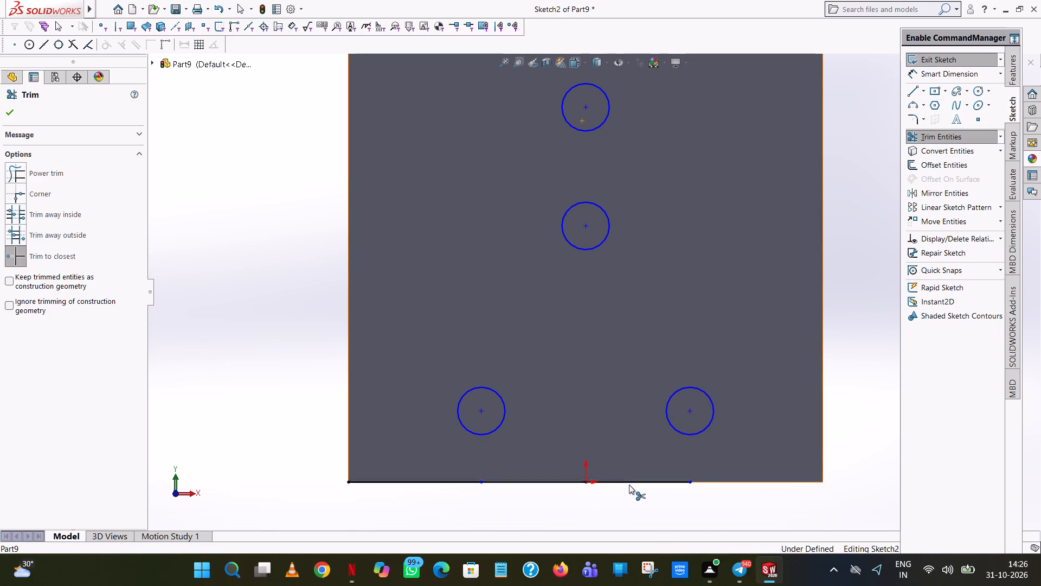
{"action": "left_click", "coordinate": [583, 485]}
{"action": "left_click", "coordinate": [453, 485]}
{"action": "triple_click", "coordinate": [498, 483]}
{"action": "triple_click", "coordinate": [481, 482]}
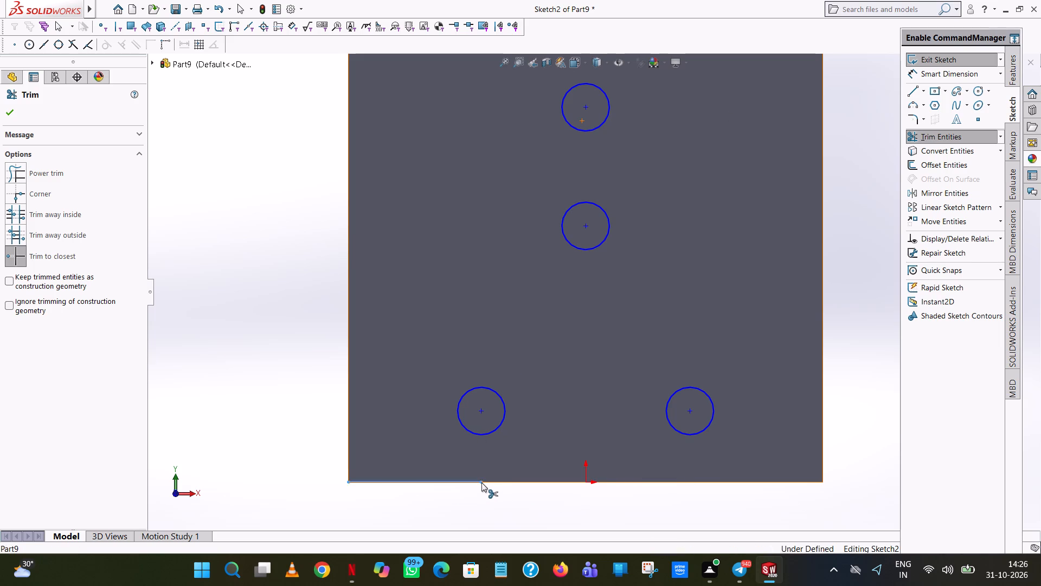
{"action": "left_click", "coordinate": [481, 482]}
{"action": "left_click_drag", "start_coordinate": [481, 482], "coordinate": [514, 450]}
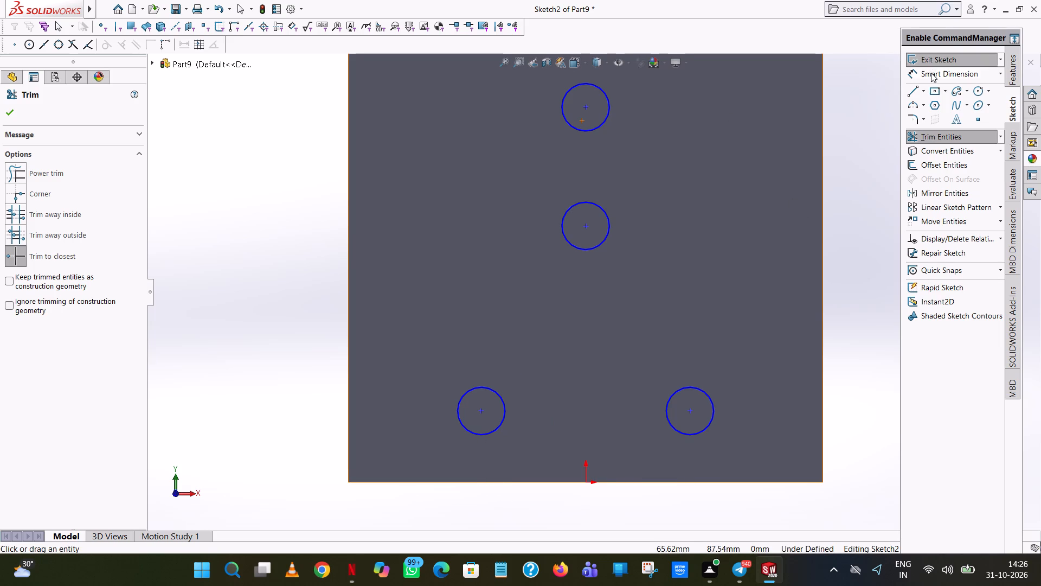
Dimension the diameters of the two lower circles, placing the dimension text outside the plate.
{"action": "left_click", "coordinate": [934, 77]}
{"action": "left_click", "coordinate": [716, 414]}
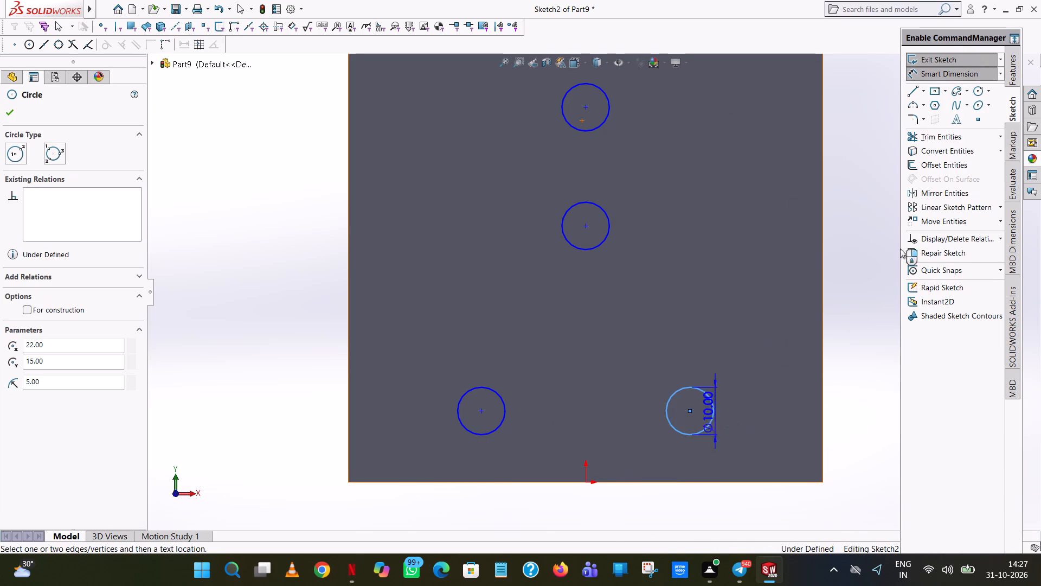
{"action": "left_click", "coordinate": [858, 220]}
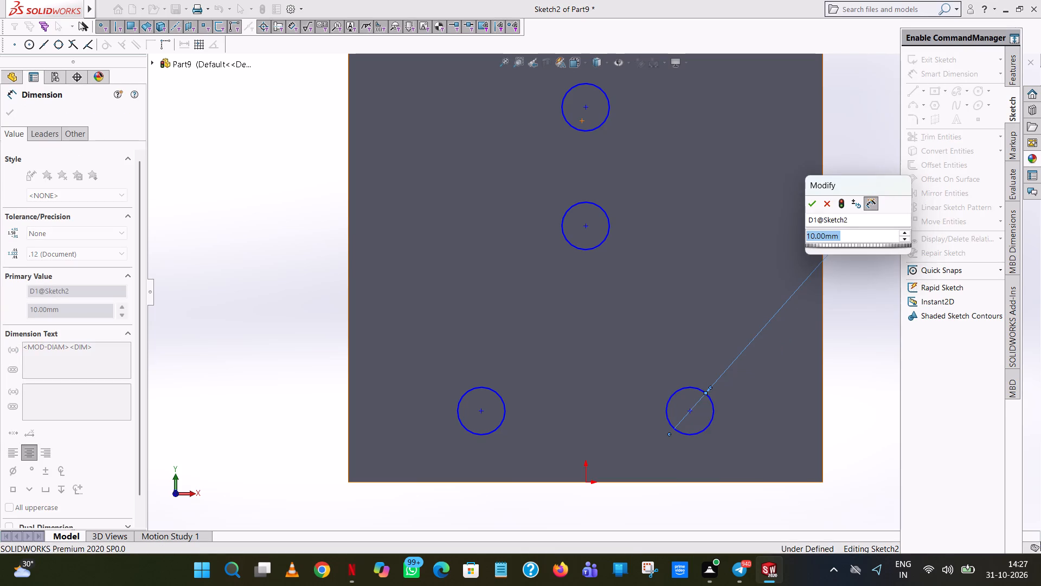
{"action": "left_click", "coordinate": [812, 203]}
{"action": "left_click", "coordinate": [826, 161]}
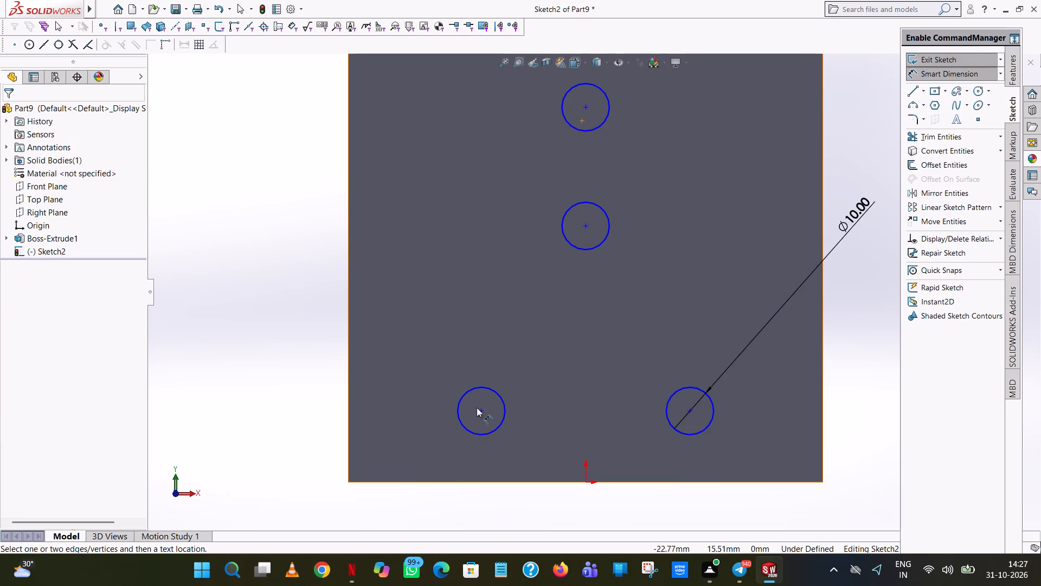
{"action": "left_click", "coordinate": [473, 386]}
{"action": "left_click", "coordinate": [230, 323]}
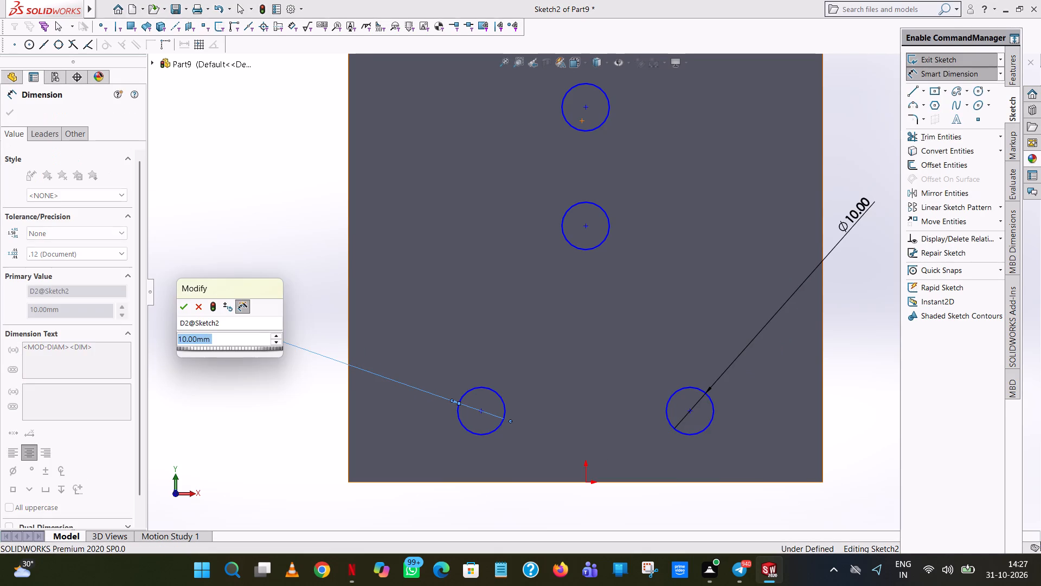
{"action": "left_click", "coordinate": [183, 307]}
{"action": "left_click_drag", "start_coordinate": [245, 226], "coordinate": [246, 219]}
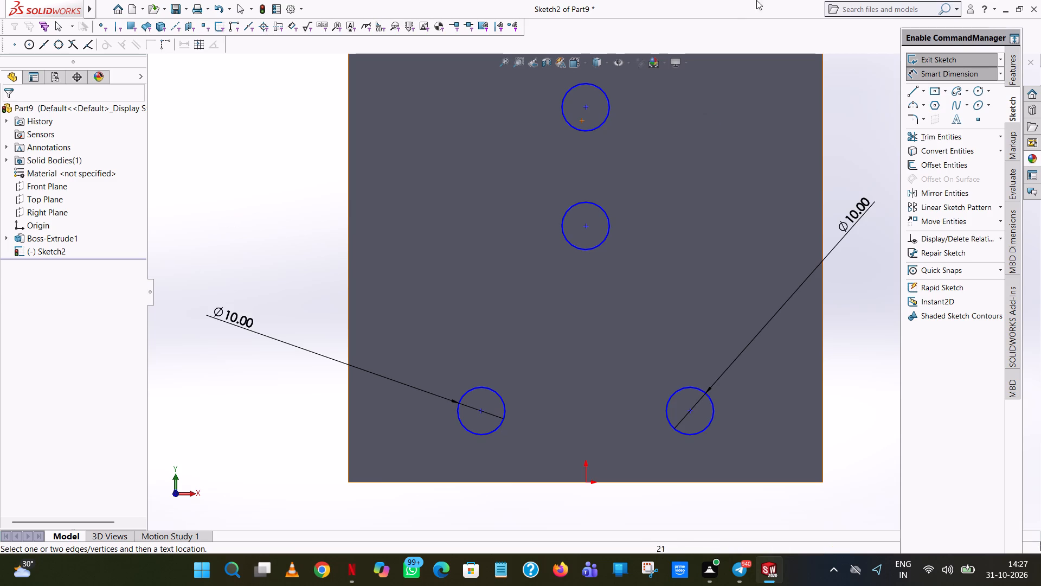
Dimension the diameters of the middle and top circles, placing the dimension text outside the plate.
{"action": "left_click", "coordinate": [564, 216]}
{"action": "left_click", "coordinate": [244, 171]}
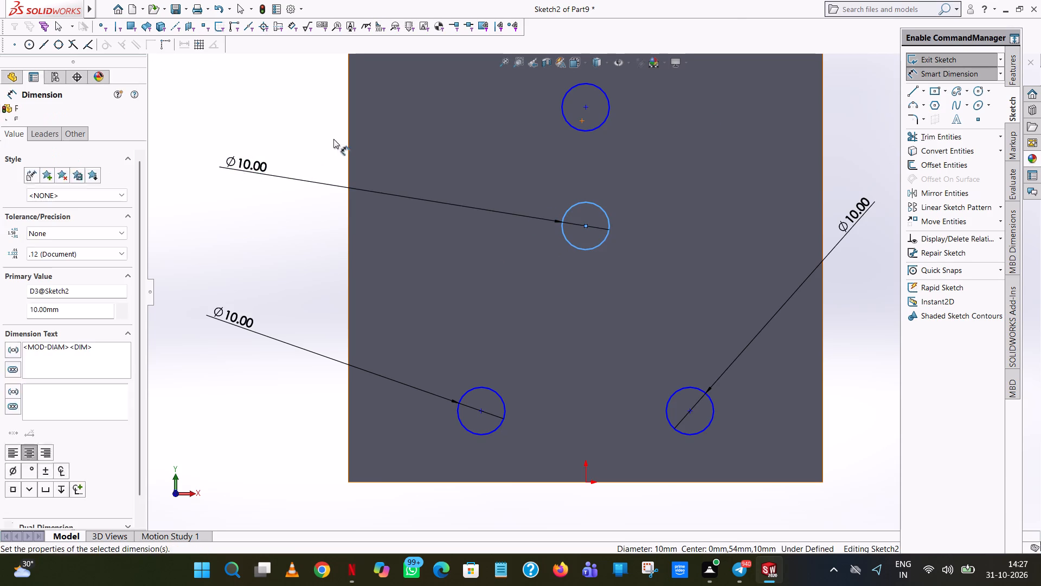
{"action": "left_click", "coordinate": [201, 156]}
{"action": "left_click", "coordinate": [237, 98]}
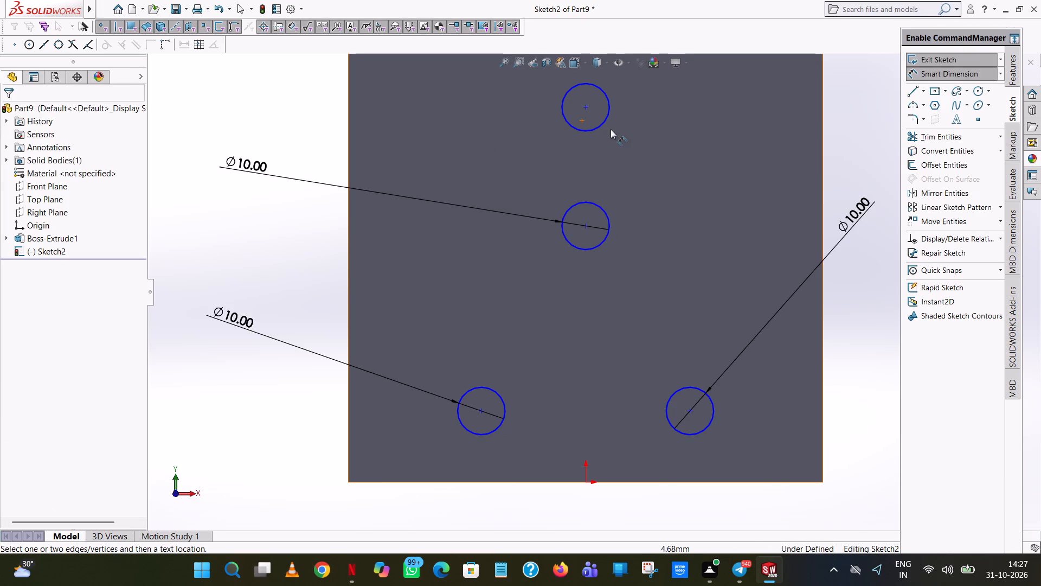
{"action": "left_click", "coordinate": [611, 108]}
{"action": "left_click", "coordinate": [876, 123]}
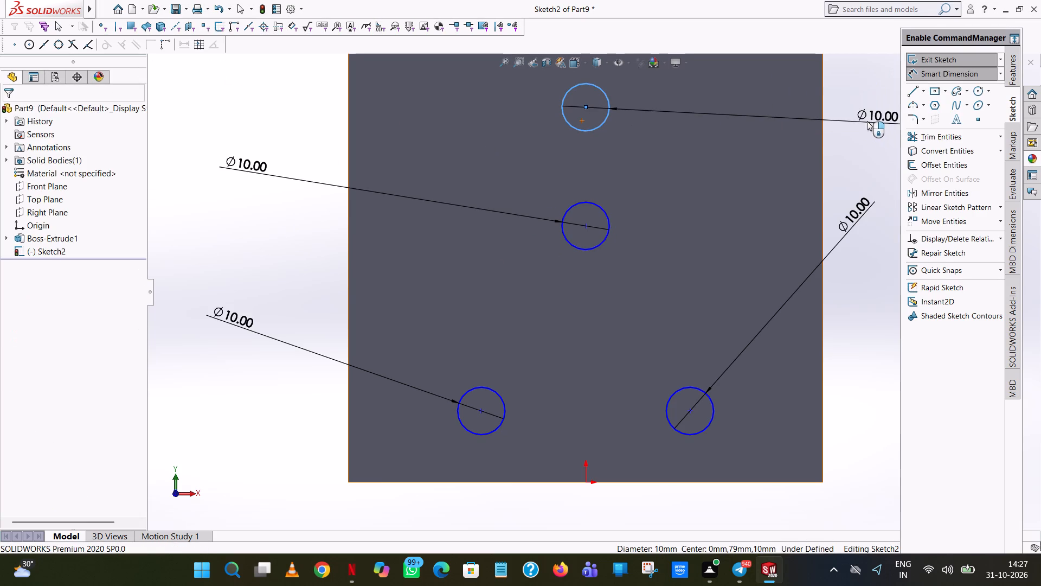
{"action": "left_click", "coordinate": [831, 106]}
{"action": "left_click", "coordinate": [836, 260]}
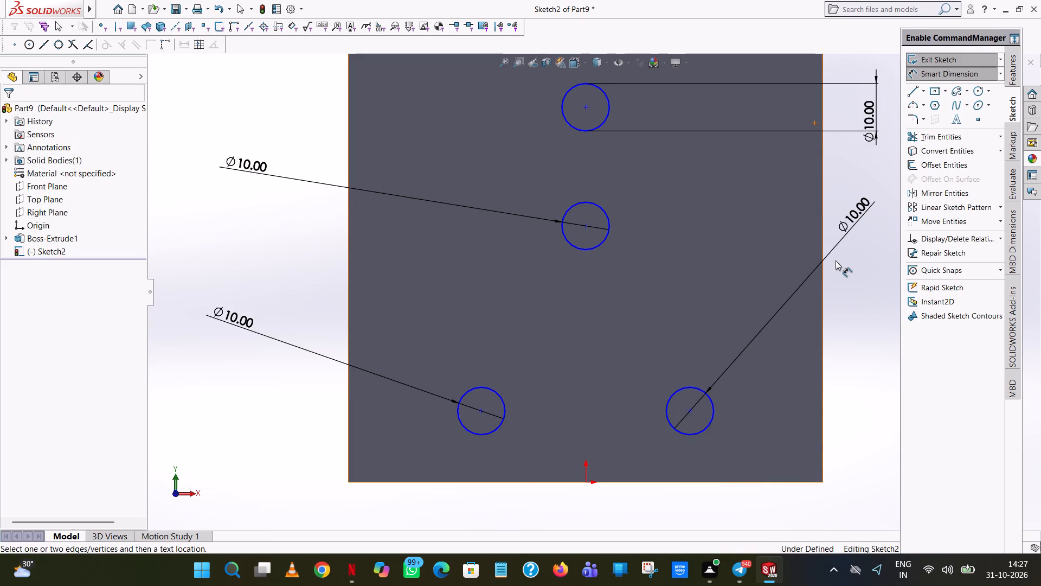
Dimension the vertical distances from the origin to the centres of the top and middle circles, placed beyond the plate's left edge.
{"action": "left_click", "coordinate": [587, 106]}
{"action": "left_click", "coordinate": [587, 483]}
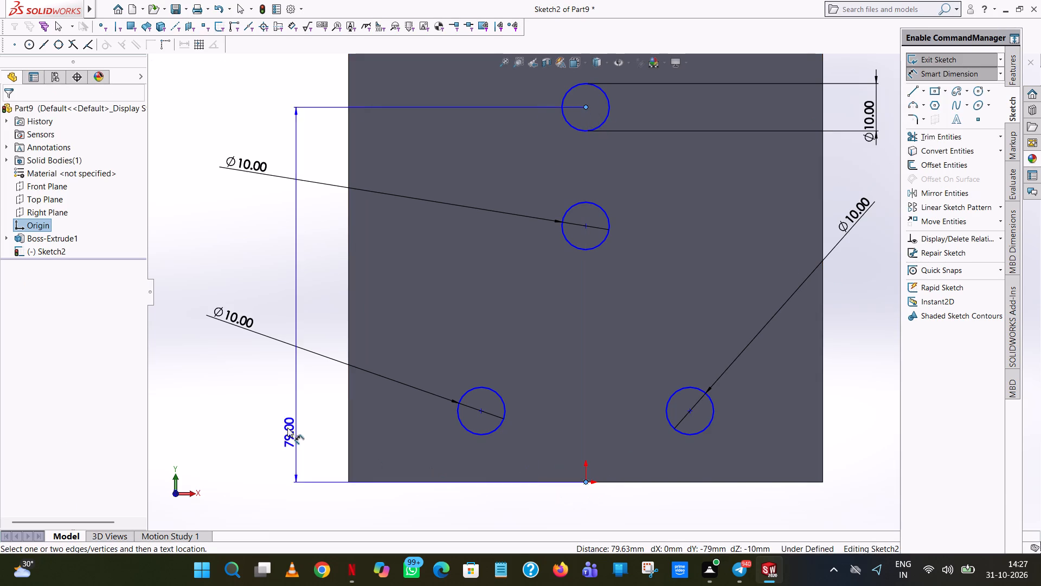
{"action": "left_click", "coordinate": [171, 404]}
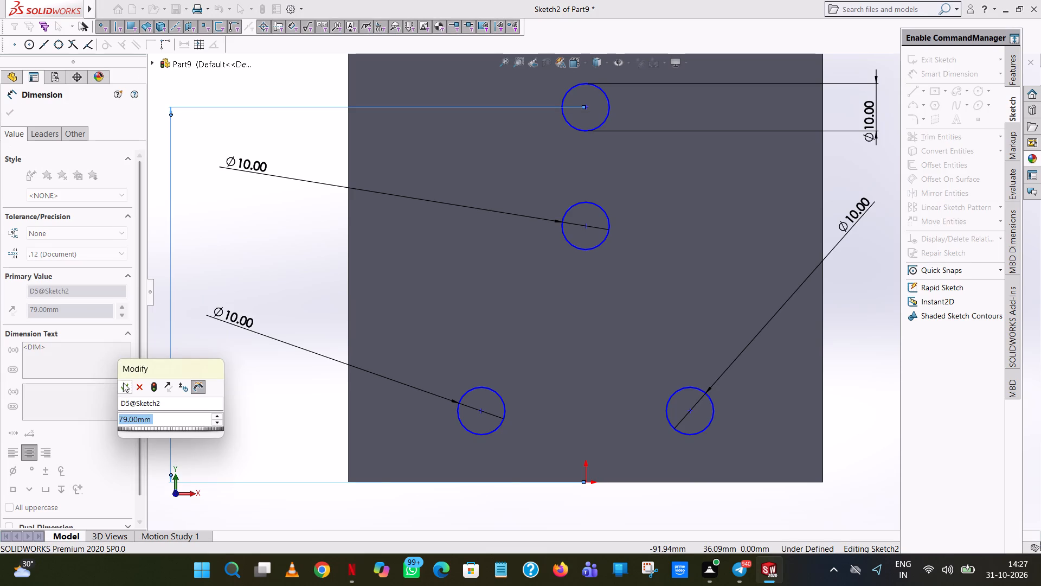
{"action": "left_click", "coordinate": [118, 386]}
{"action": "left_click", "coordinate": [272, 257]}
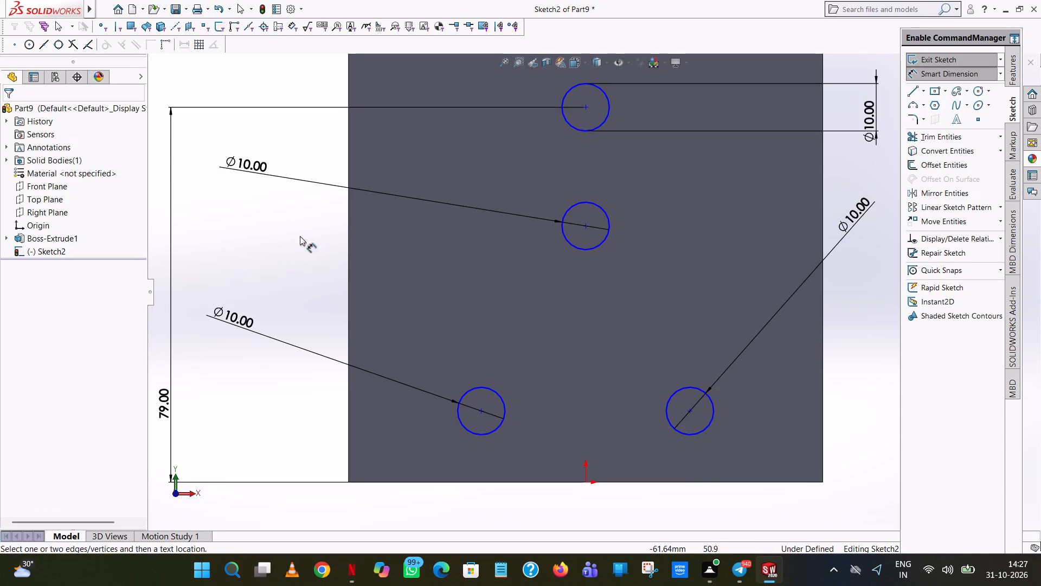
{"action": "left_click", "coordinate": [586, 225]}
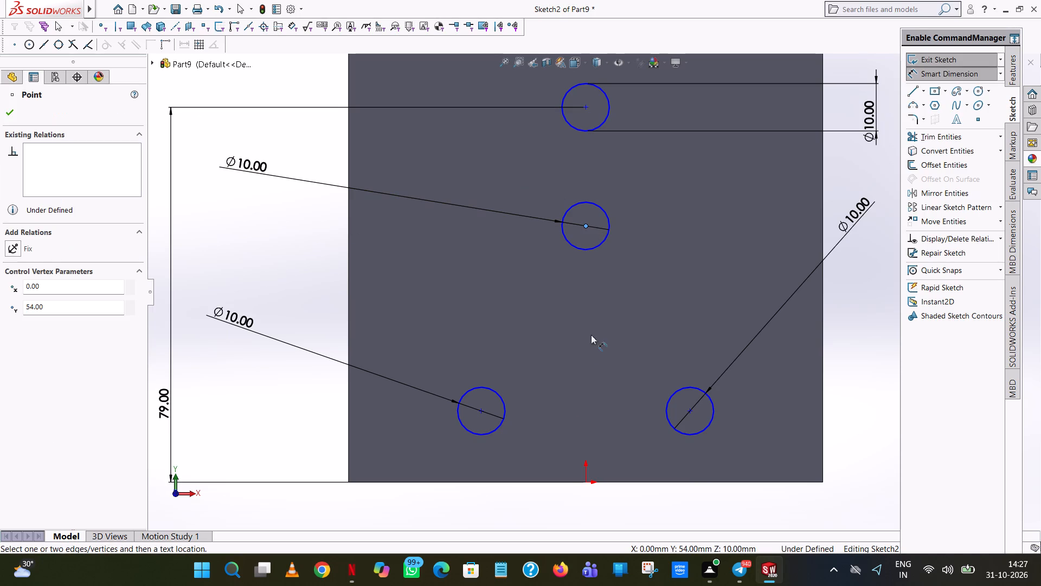
{"action": "left_click", "coordinate": [587, 481]}
{"action": "left_click", "coordinate": [287, 429]}
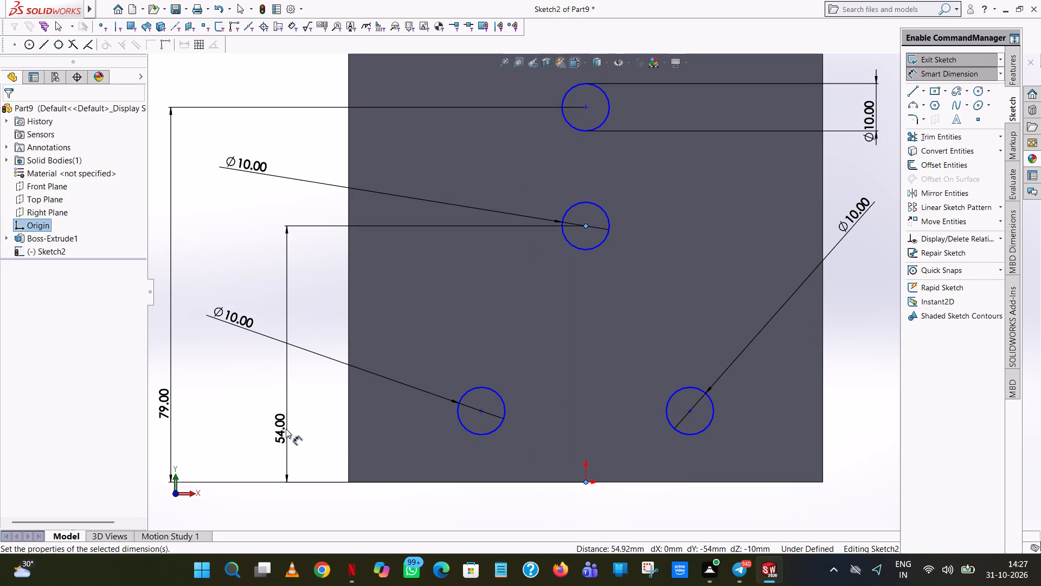
{"action": "left_click", "coordinate": [242, 405]}
{"action": "left_click", "coordinate": [269, 266]}
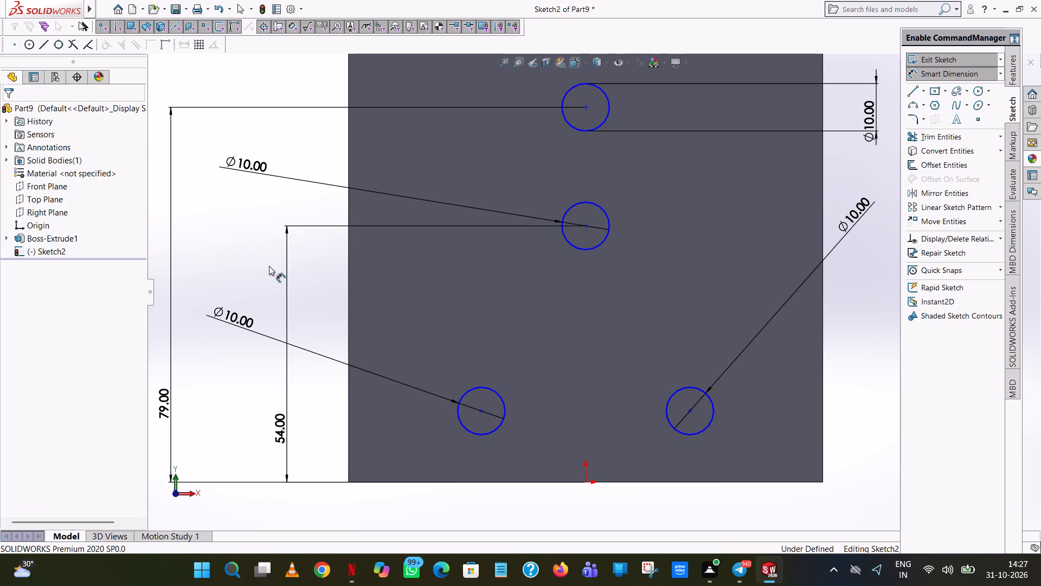
Dimension the lower left circle's centre vertically from the origin and horizontally from the plate's left edge.
{"action": "left_click", "coordinate": [480, 412]}
{"action": "left_click", "coordinate": [587, 485]}
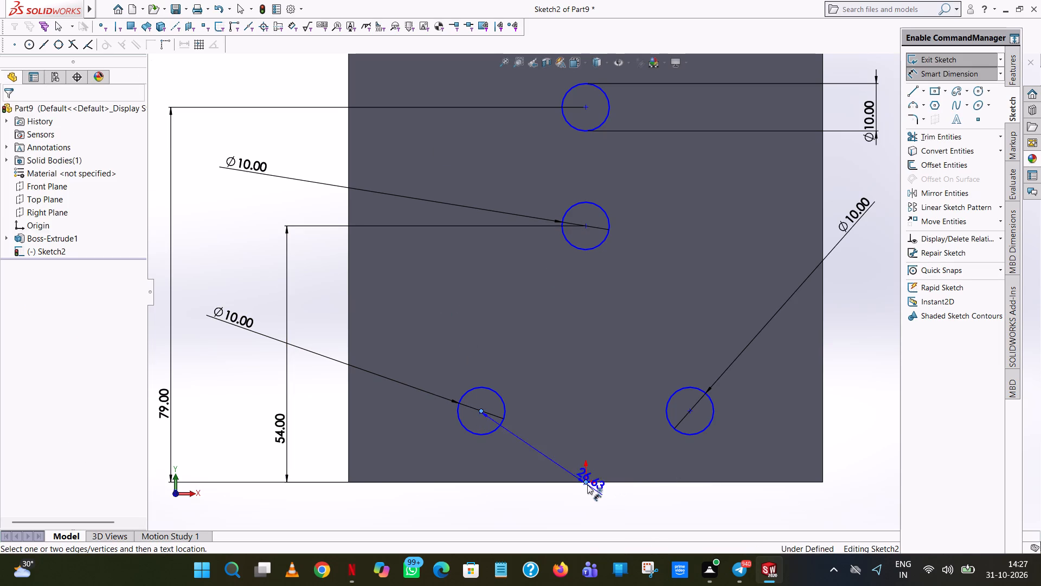
{"action": "left_click", "coordinate": [232, 431]}
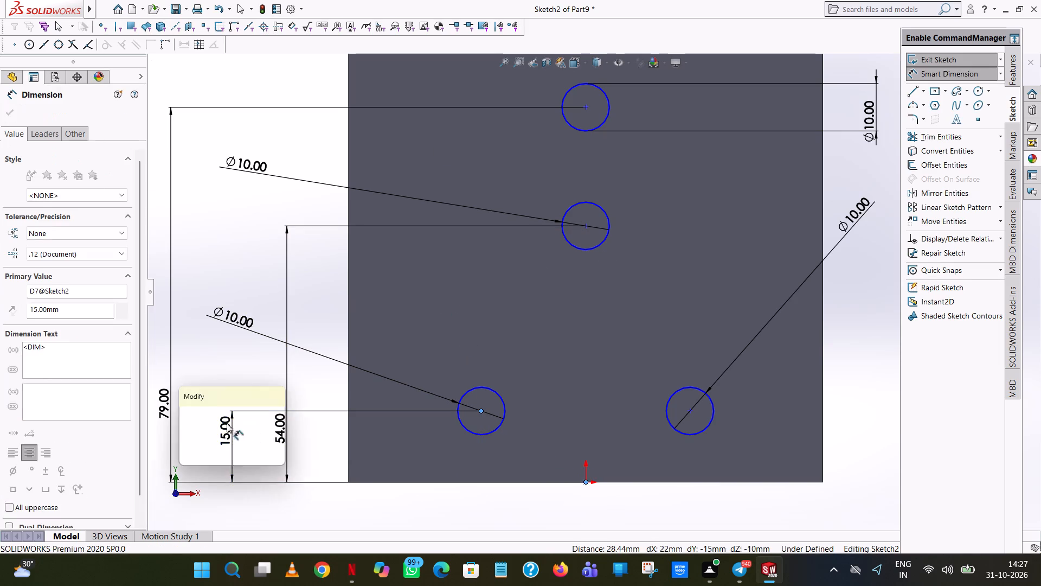
{"action": "left_click", "coordinate": [186, 413]}
{"action": "left_click", "coordinate": [184, 376]}
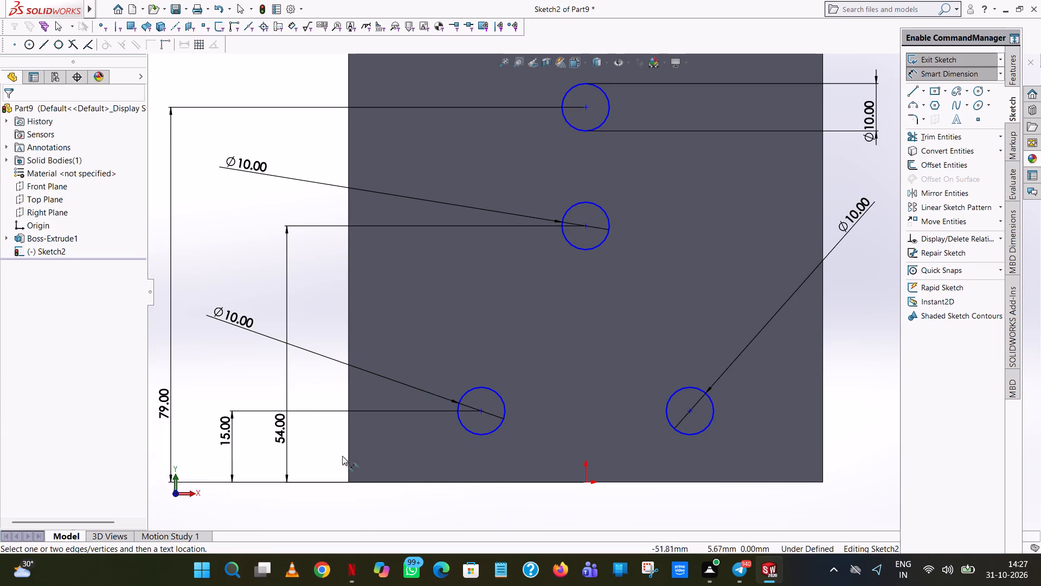
{"action": "left_click", "coordinate": [350, 467]}
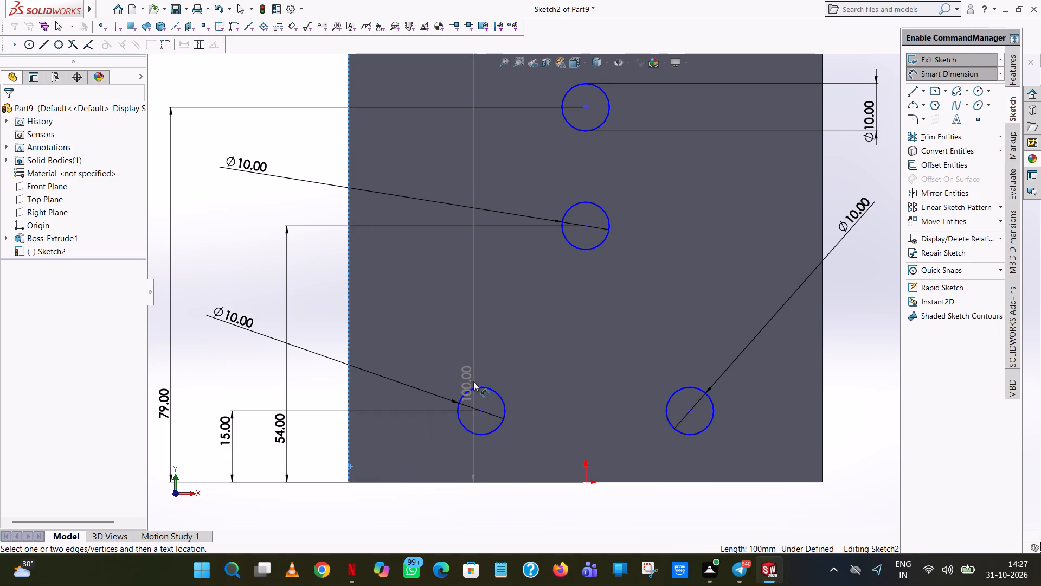
{"action": "left_click", "coordinate": [476, 386]}
{"action": "left_click", "coordinate": [435, 499]}
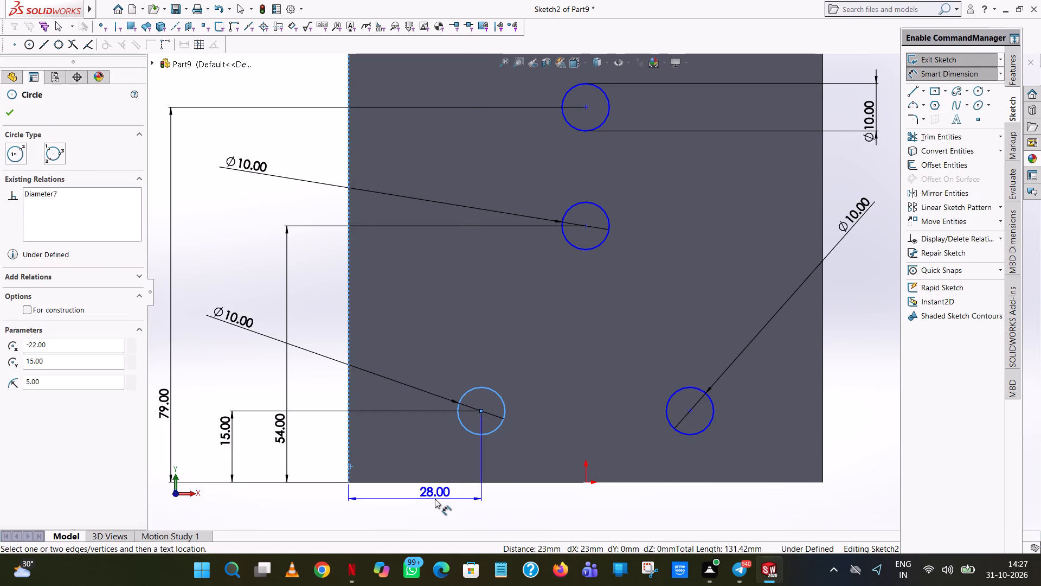
{"action": "left_click", "coordinate": [389, 476]}
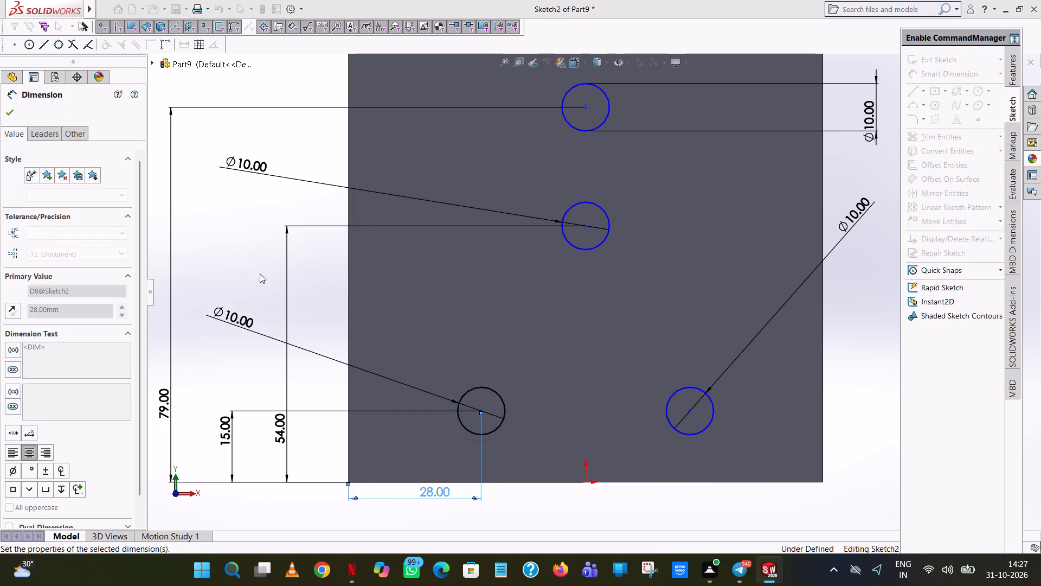
{"action": "left_click", "coordinate": [247, 265]}
Dimension the lower right circle's centre horizontally from the plate's left edge and vertically from the origin, placing both dimensions outside the plate.
{"action": "left_click", "coordinate": [344, 431]}
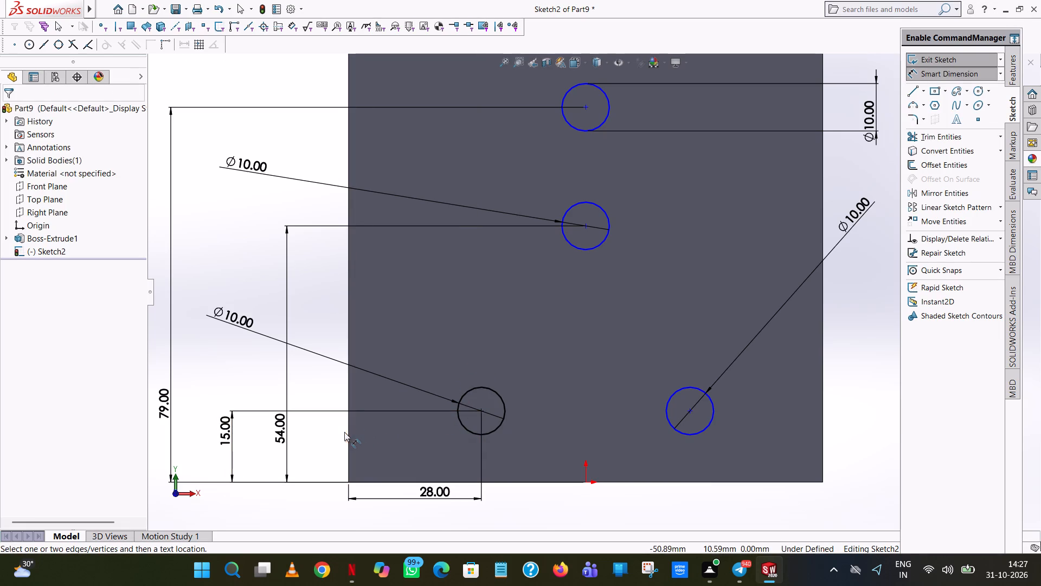
{"action": "left_click", "coordinate": [351, 441]}
{"action": "left_click", "coordinate": [349, 443]}
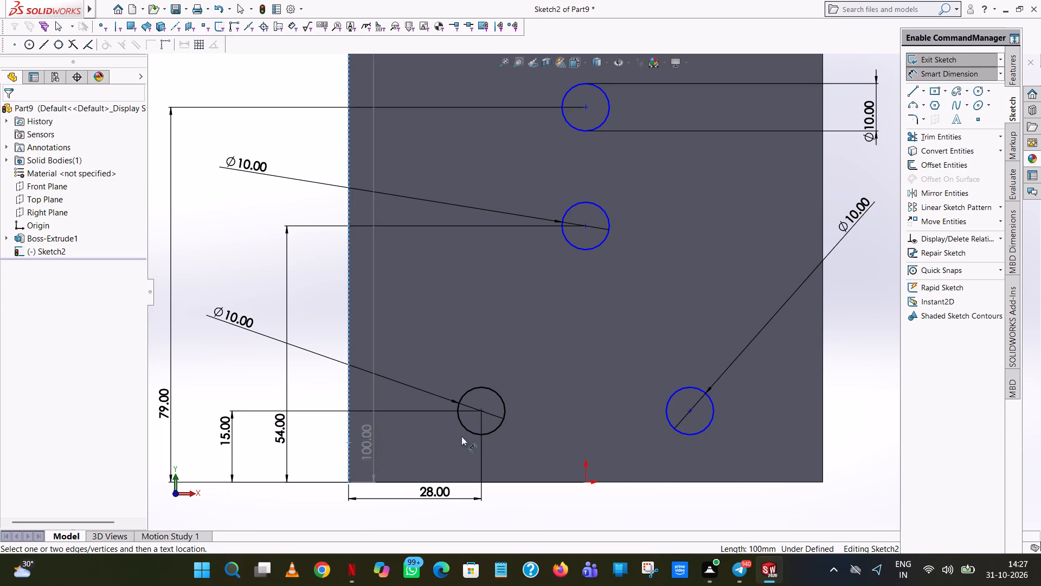
{"action": "left_click", "coordinate": [684, 387]}
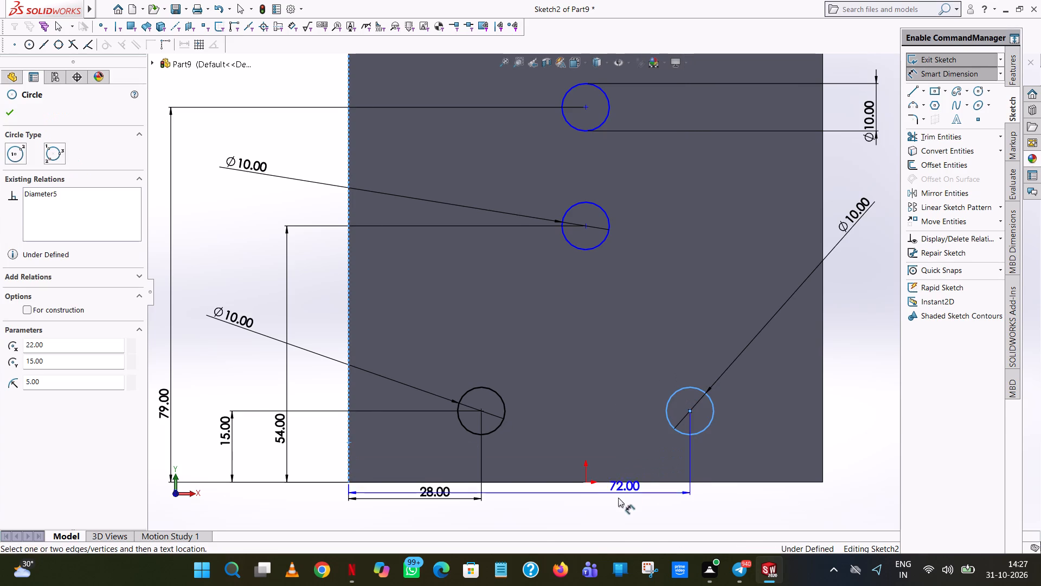
{"action": "left_click", "coordinate": [603, 508]}
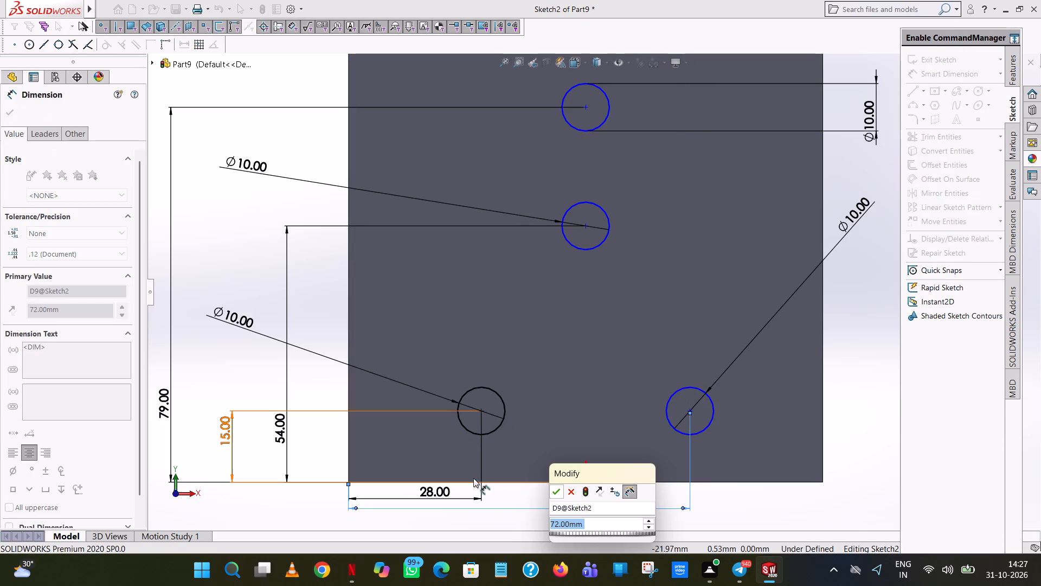
{"action": "left_click", "coordinate": [555, 490]}
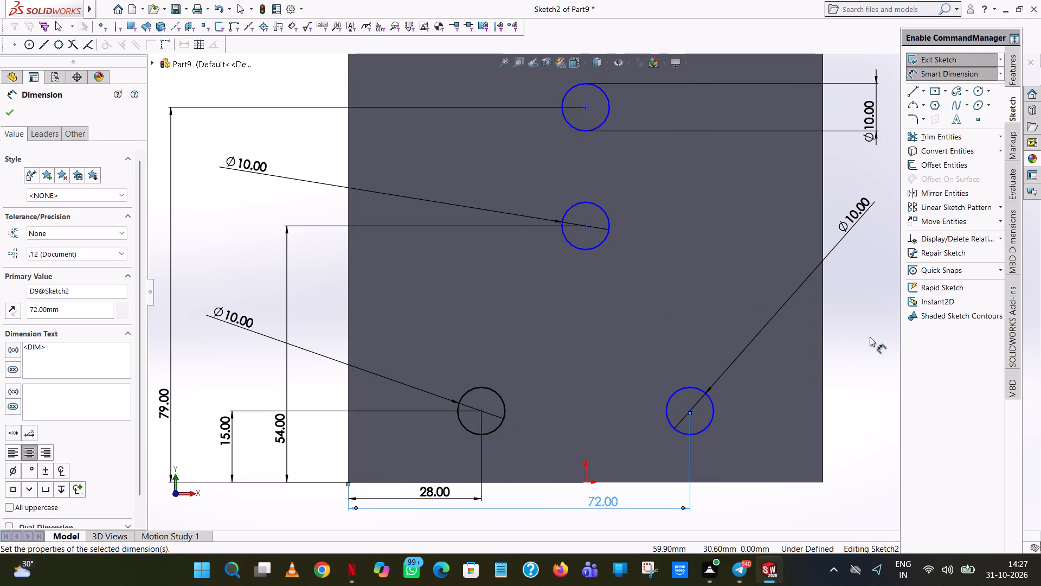
{"action": "left_click", "coordinate": [852, 336]}
{"action": "left_click", "coordinate": [689, 409]}
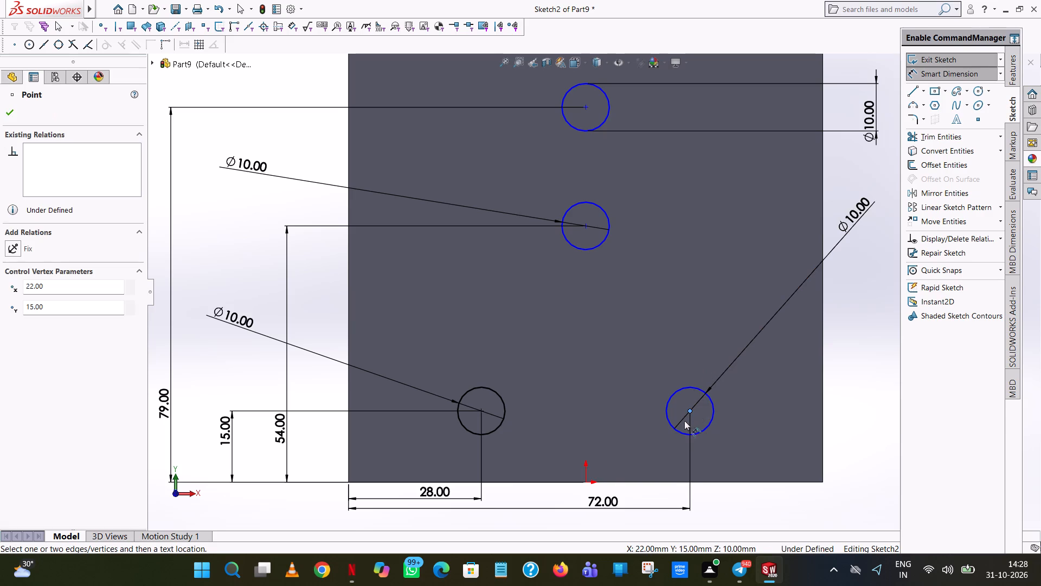
{"action": "left_click", "coordinate": [584, 485]}
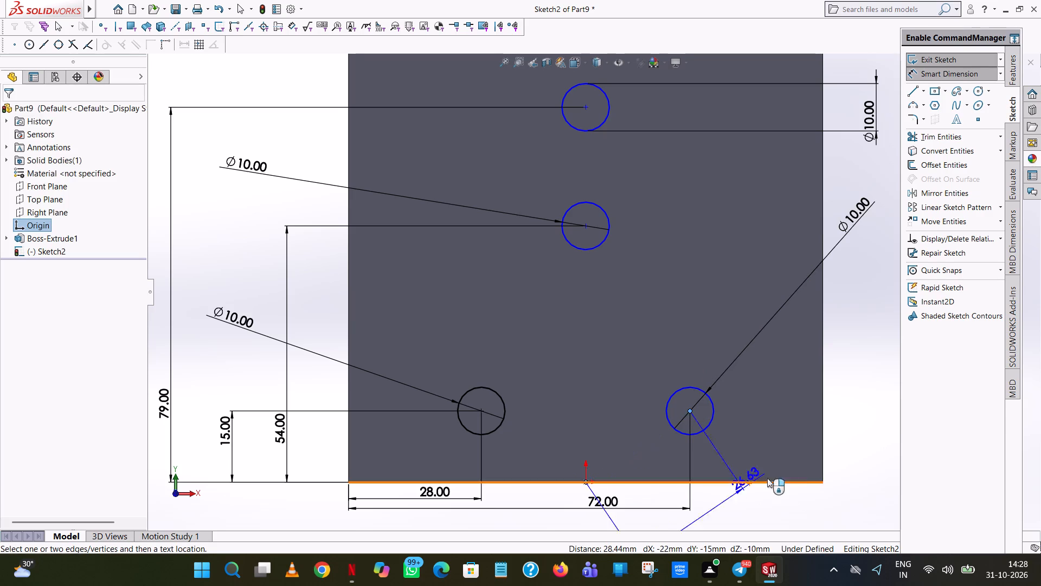
{"action": "left_click", "coordinate": [865, 431]}
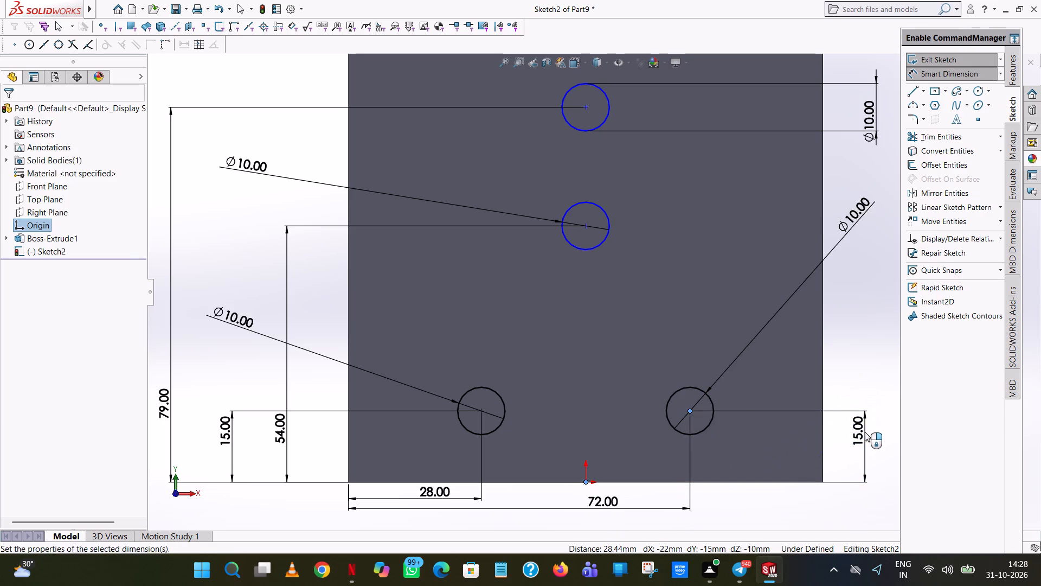
{"action": "left_click", "coordinate": [821, 419]}
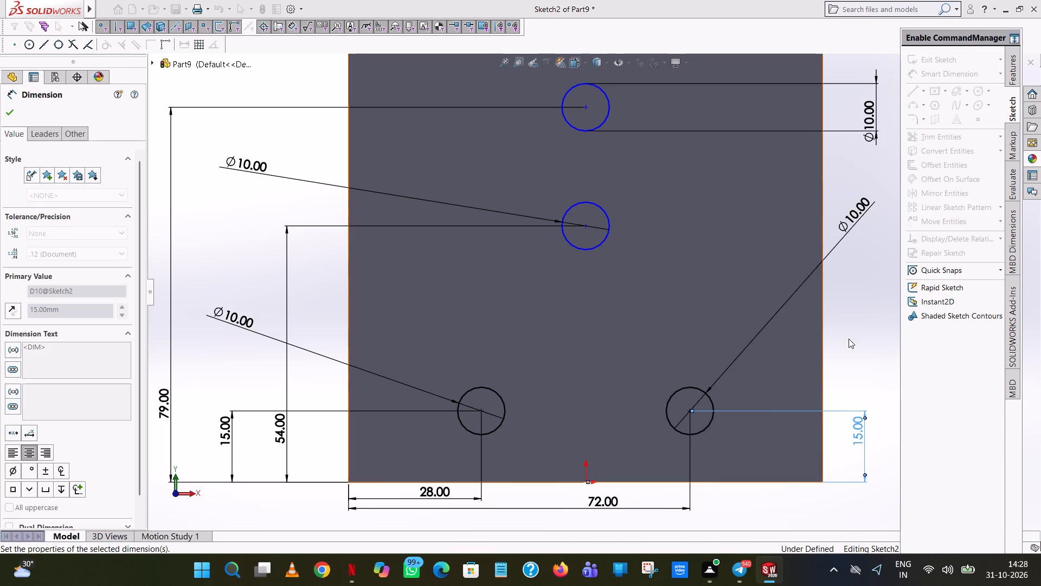
{"action": "left_click", "coordinate": [832, 282]}
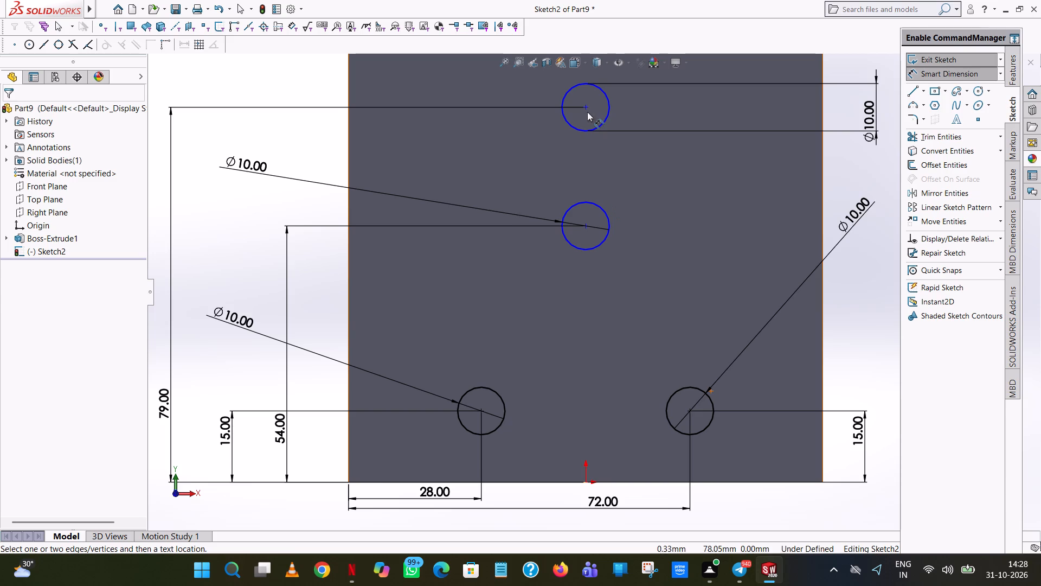
Add vertical relations between the top circle's centre and the origin, and between the middle and top circles' centres.
{"action": "left_click", "coordinate": [586, 485]}
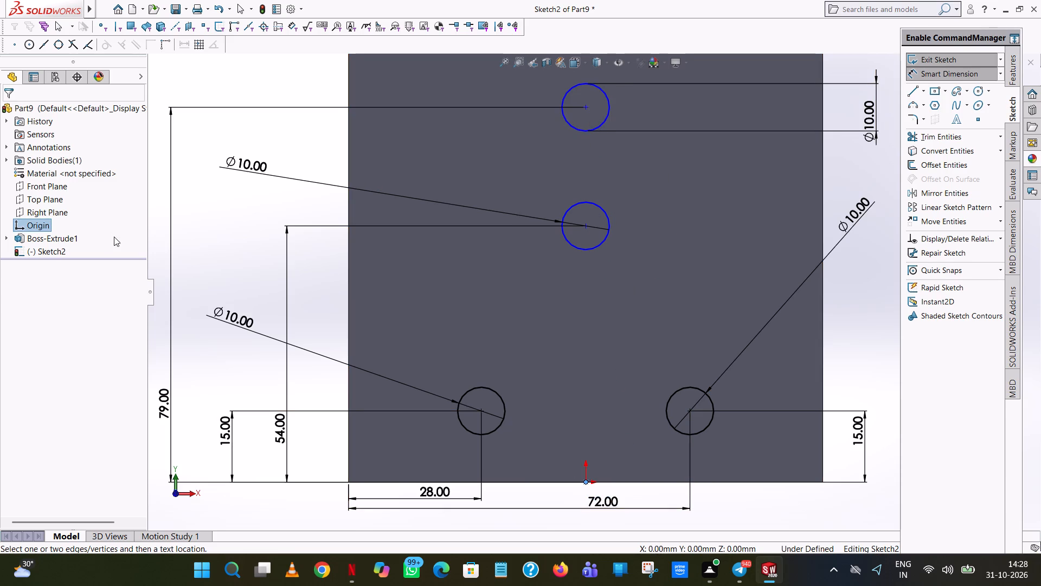
{"action": "key", "text": "Escape"}
{"action": "key", "text": "Escape"}
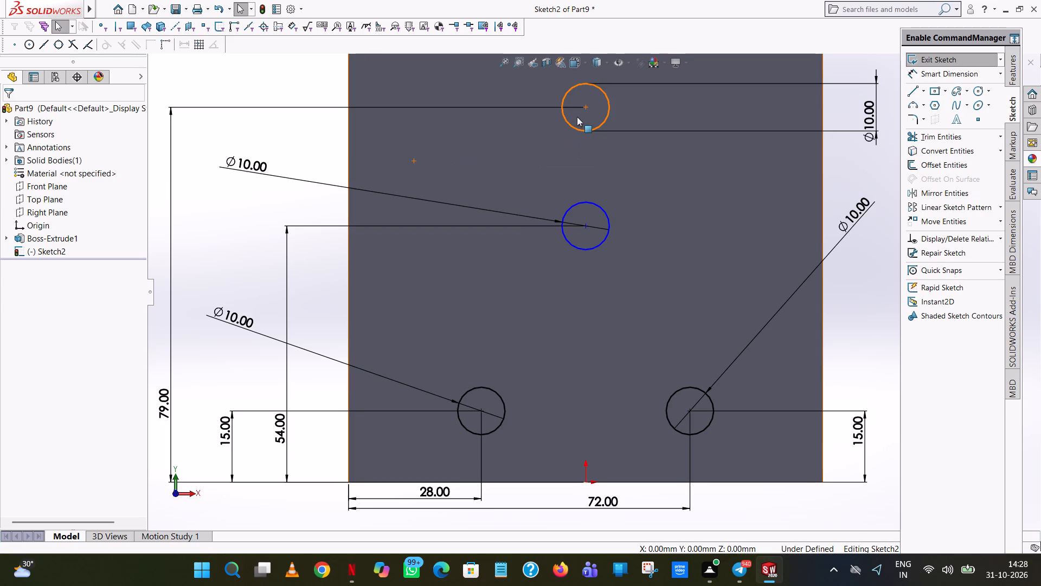
{"action": "left_click", "coordinate": [584, 107], "text": "ctrl"}
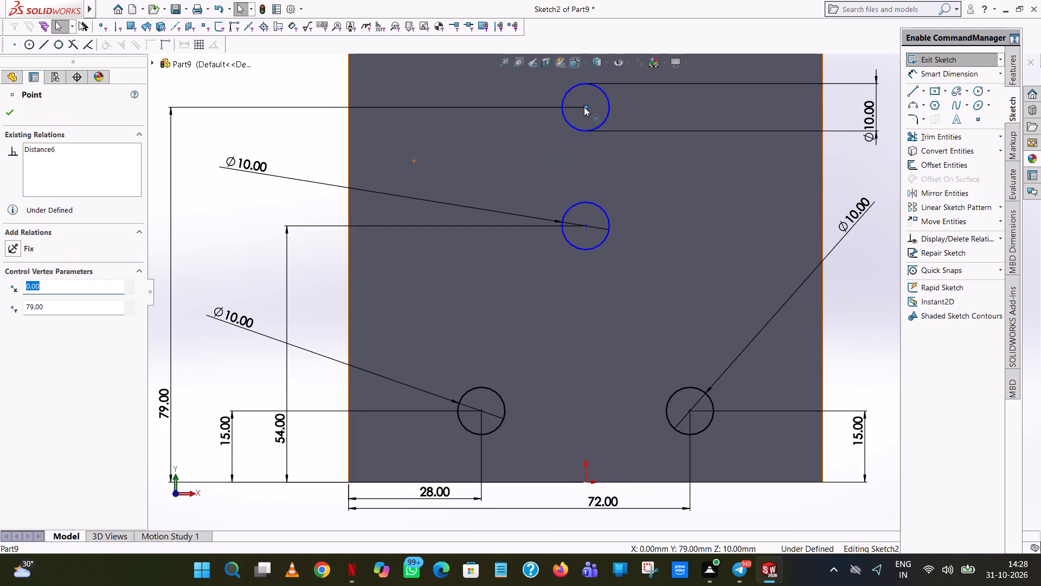
{"action": "left_click", "coordinate": [584, 484], "text": "ctrl"}
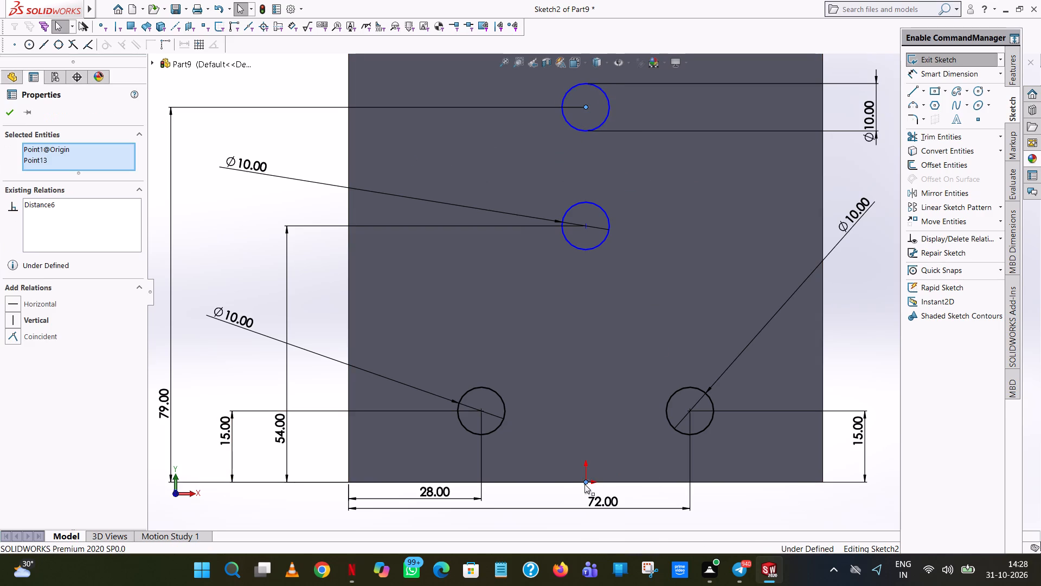
{"action": "left_click", "coordinate": [23, 320]}
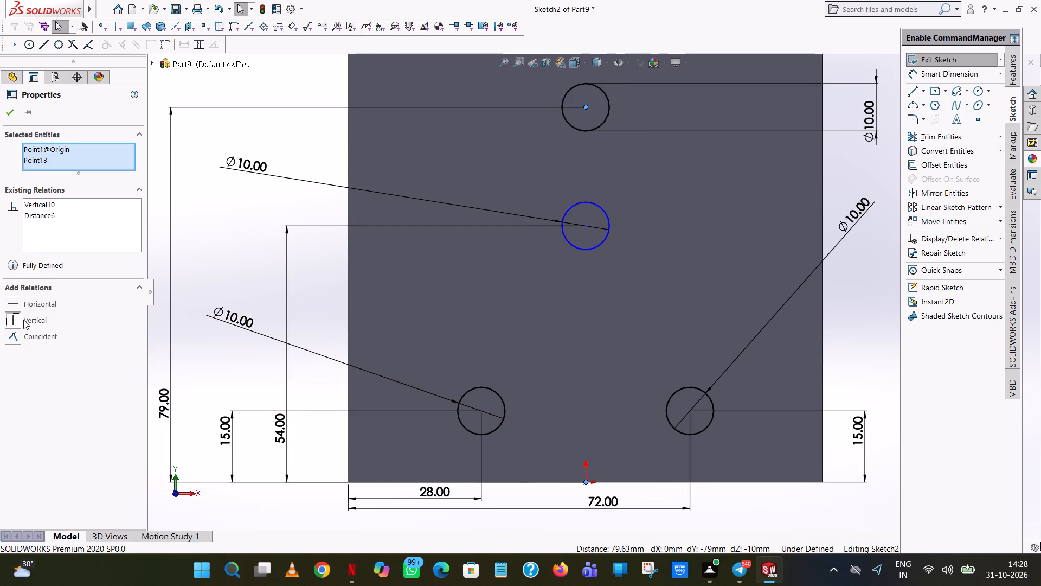
{"action": "left_click", "coordinate": [584, 226], "text": "ctrl"}
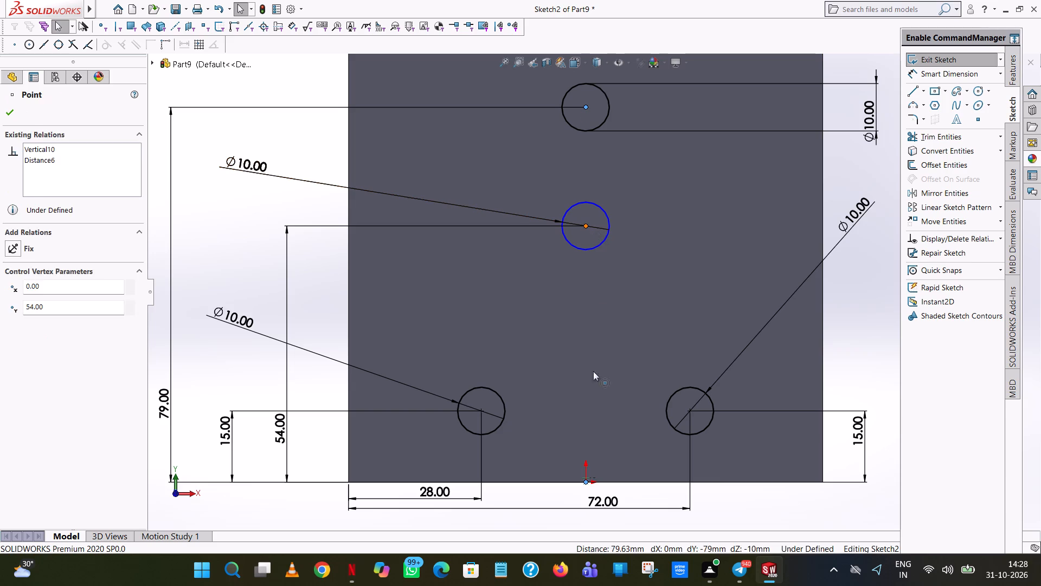
{"action": "left_click", "coordinate": [584, 479], "text": "ctrl"}
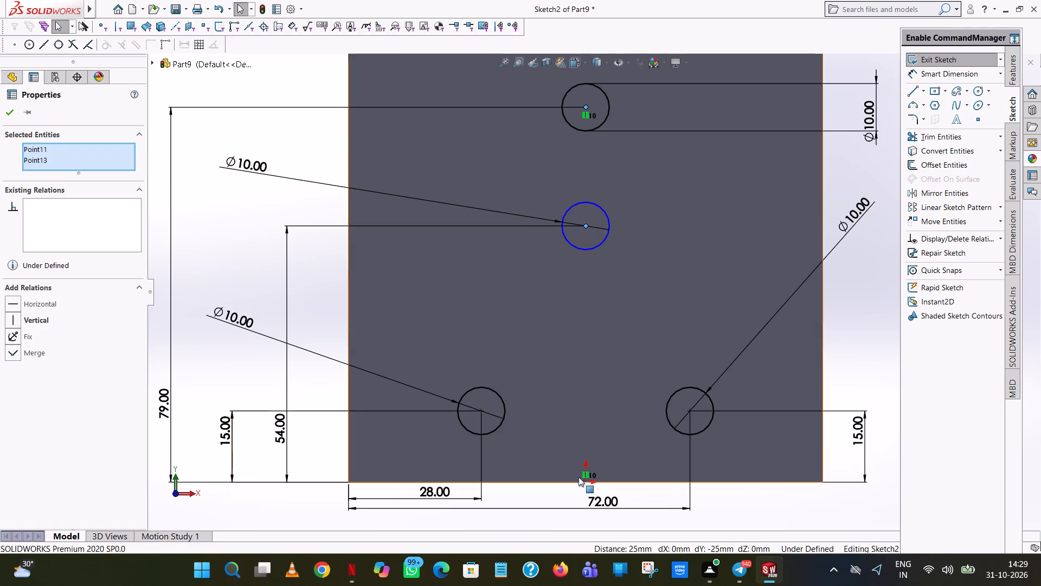
{"action": "left_click", "coordinate": [30, 322]}
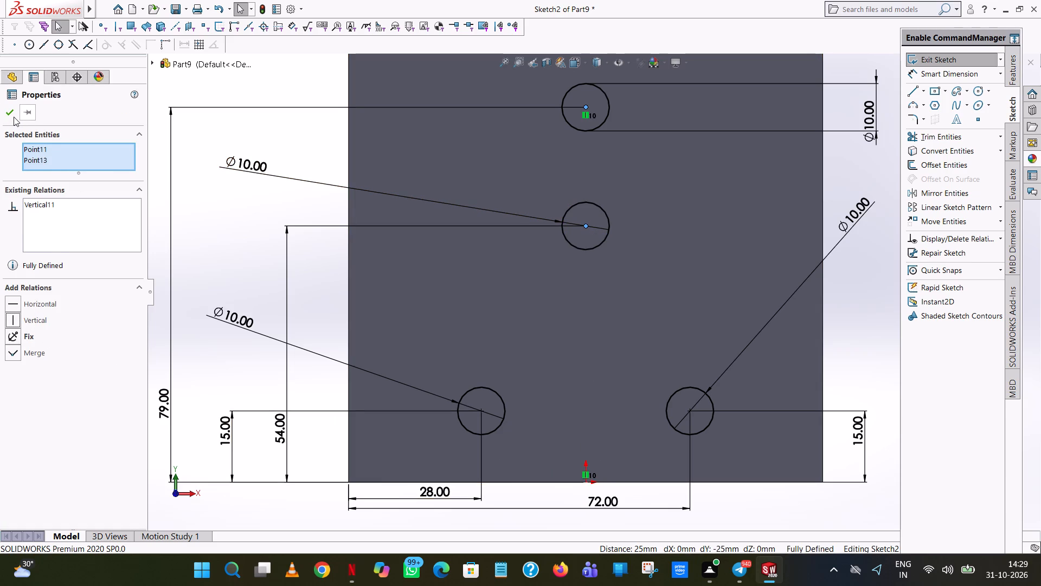
{"action": "left_click", "coordinate": [14, 117]}
{"action": "left_click", "coordinate": [225, 116]}
{"action": "scroll", "coordinate": [432, 277], "scroll_direction": "up", "scroll_amount": 4}
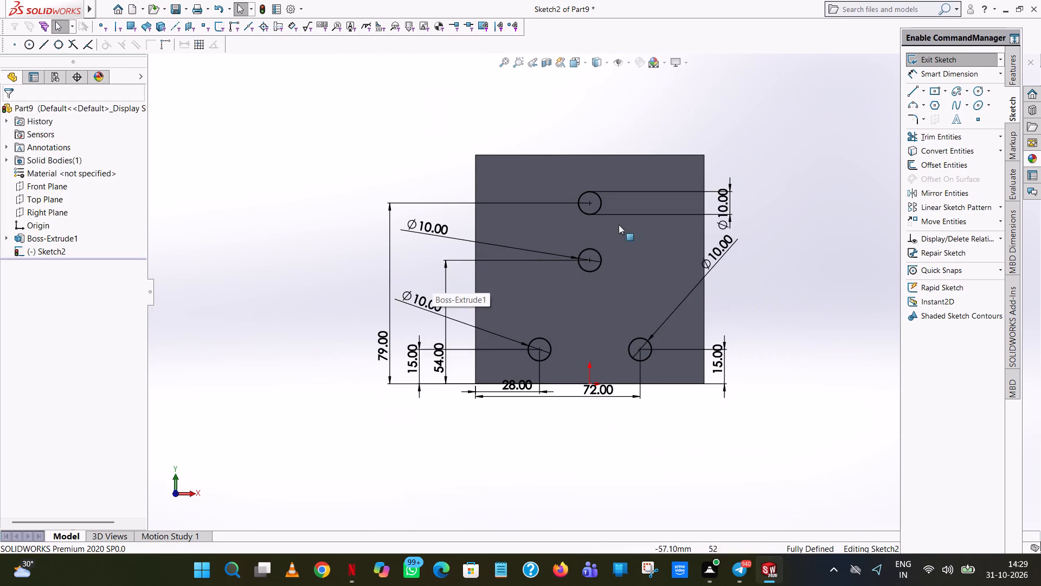
Cut the four circles into the plate with a blind Extruded Cut 5 mm deep.
{"action": "left_click", "coordinate": [1012, 66]}
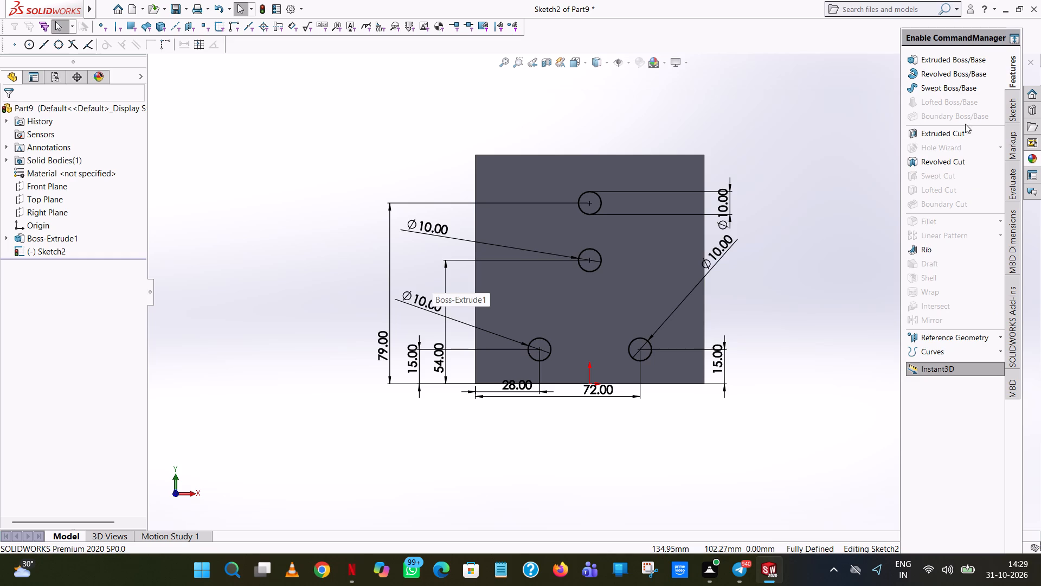
{"action": "left_click", "coordinate": [960, 136]}
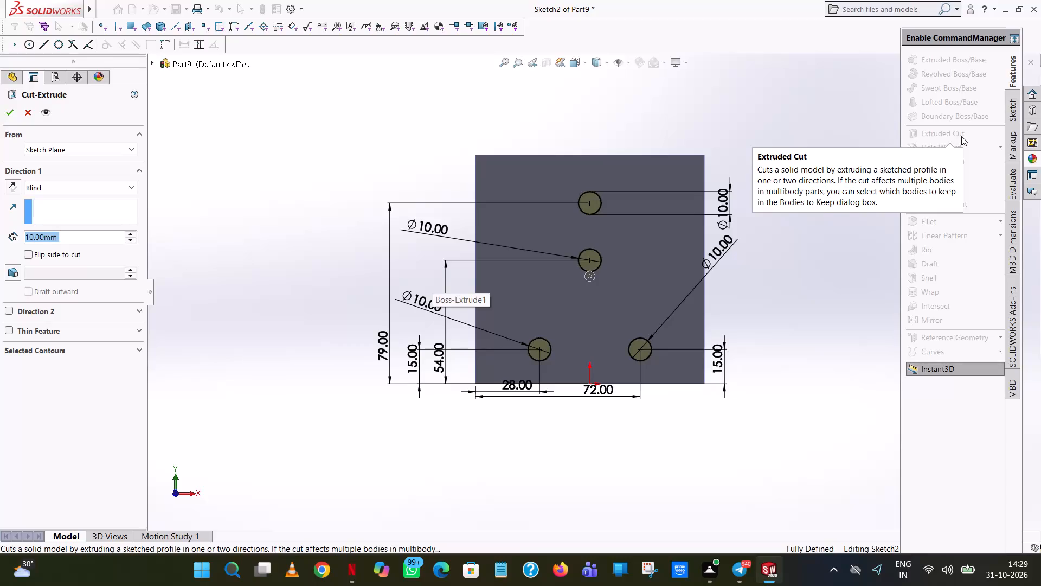
{"action": "key", "text": "5"}
{"action": "key", "text": "Return"}
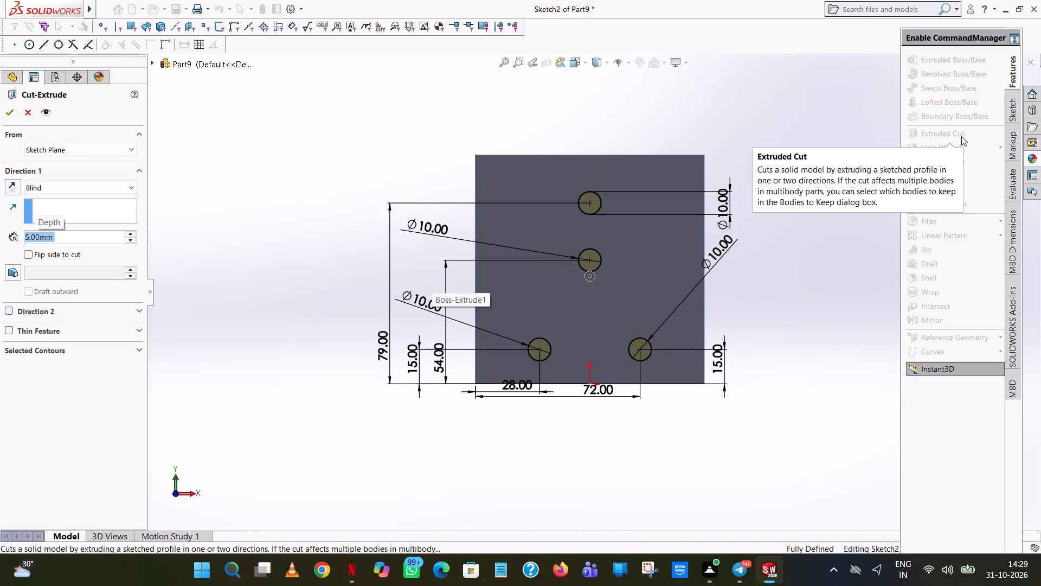
{"action": "left_click", "coordinate": [714, 122]}
{"action": "scroll", "coordinate": [715, 132], "scroll_direction": "up", "scroll_amount": 1}
{"action": "middle_click", "coordinate": [692, 196]}
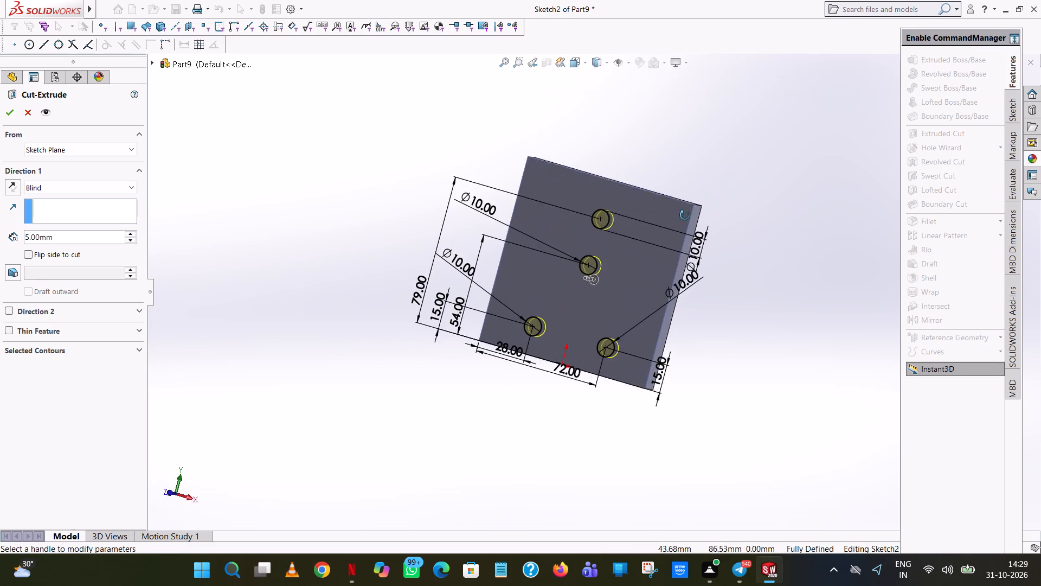
{"action": "left_click", "coordinate": [12, 114]}
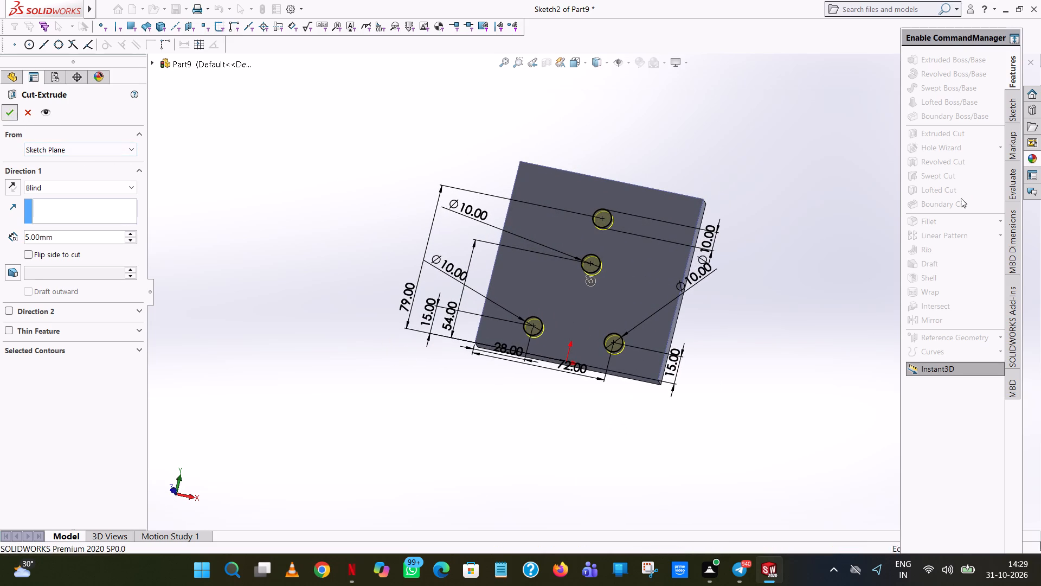
Start a new Extruded Cut sketch on the floor of the top hole and view it face-on.
{"action": "left_click", "coordinate": [741, 320]}
{"action": "middle_click_drag", "start_coordinate": [733, 321], "coordinate": [734, 187]}
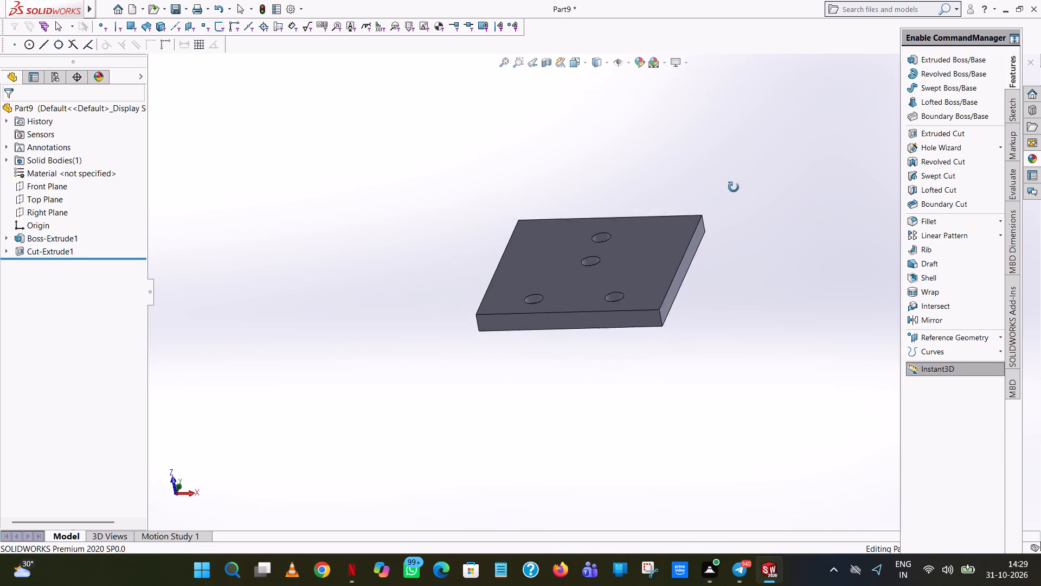
{"action": "middle_click_drag", "start_coordinate": [734, 187], "coordinate": [770, 421]}
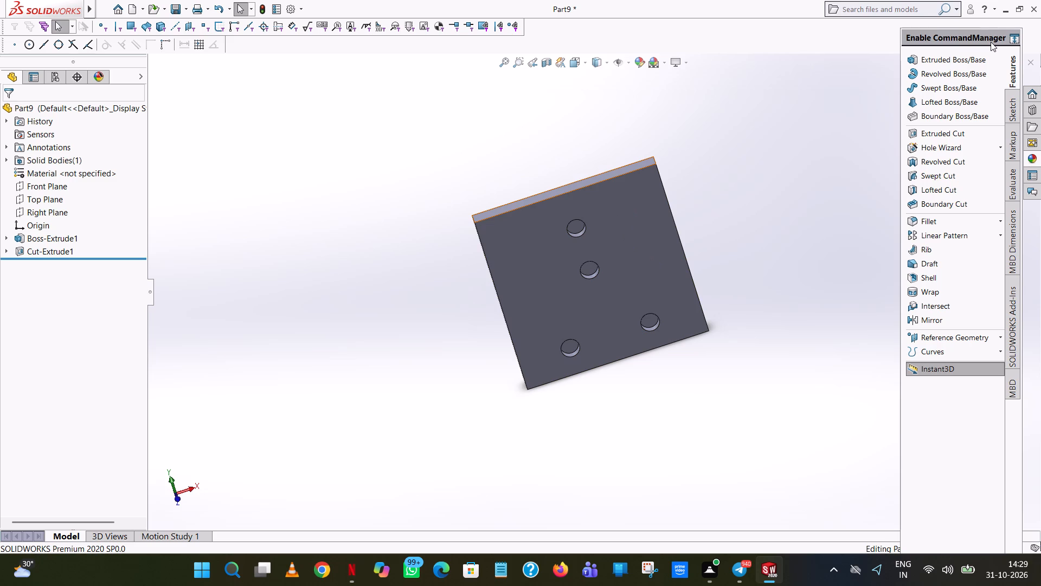
{"action": "left_click", "coordinate": [947, 135]}
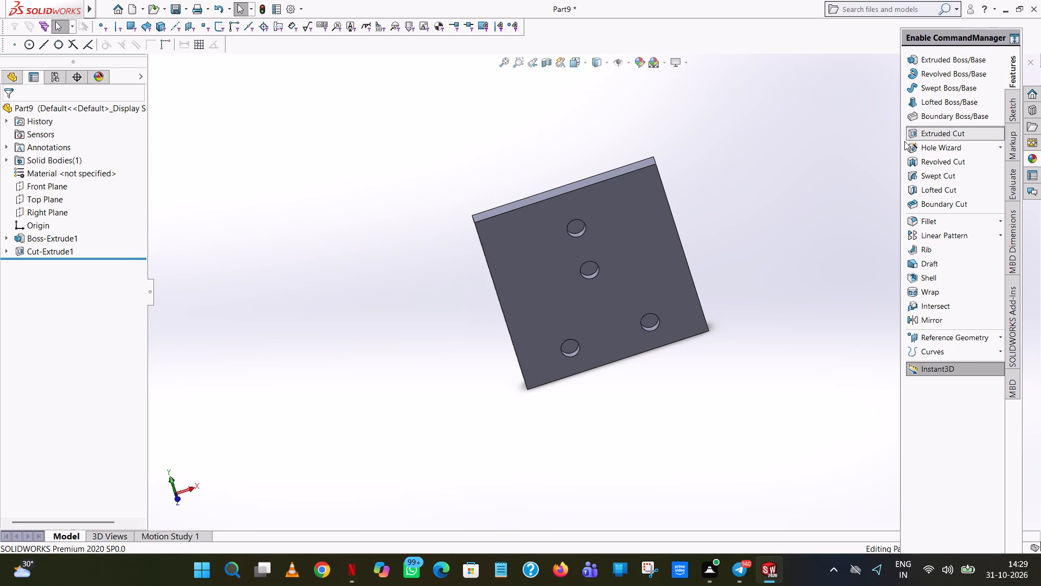
{"action": "left_click", "coordinate": [579, 225]}
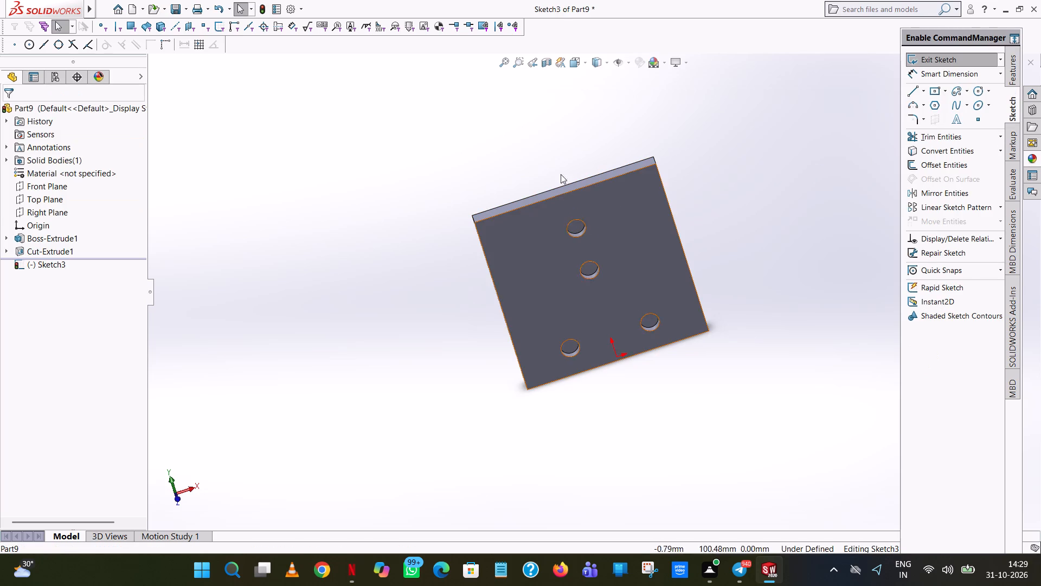
{"action": "left_click", "coordinate": [588, 62]}
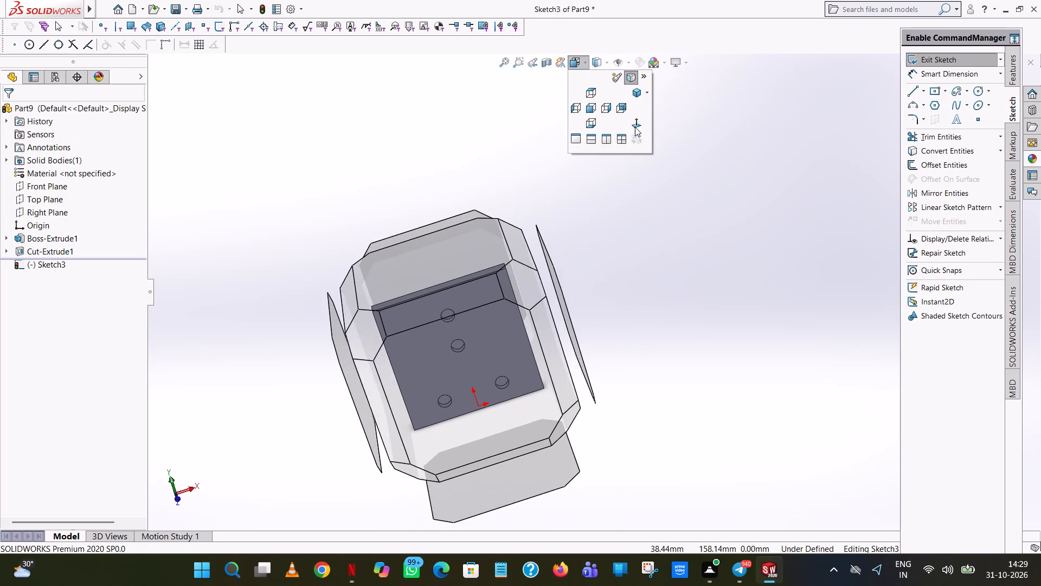
{"action": "left_click", "coordinate": [635, 127]}
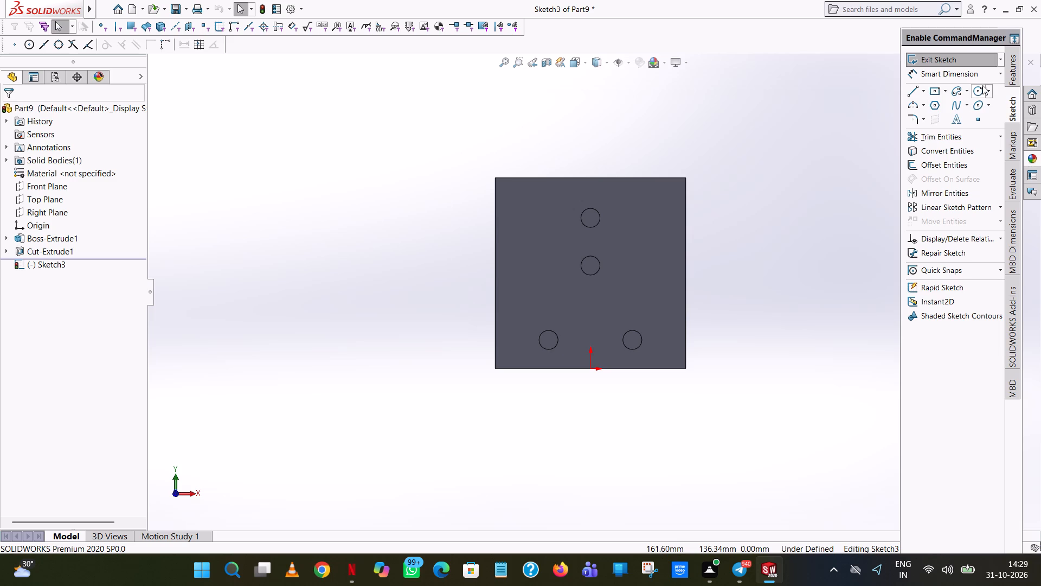
Sketch a circle at the top hole's centre with its radius set to 5.50/2 mm.
{"action": "left_click", "coordinate": [979, 87]}
{"action": "scroll", "coordinate": [605, 239], "scroll_direction": "down", "scroll_amount": 5}
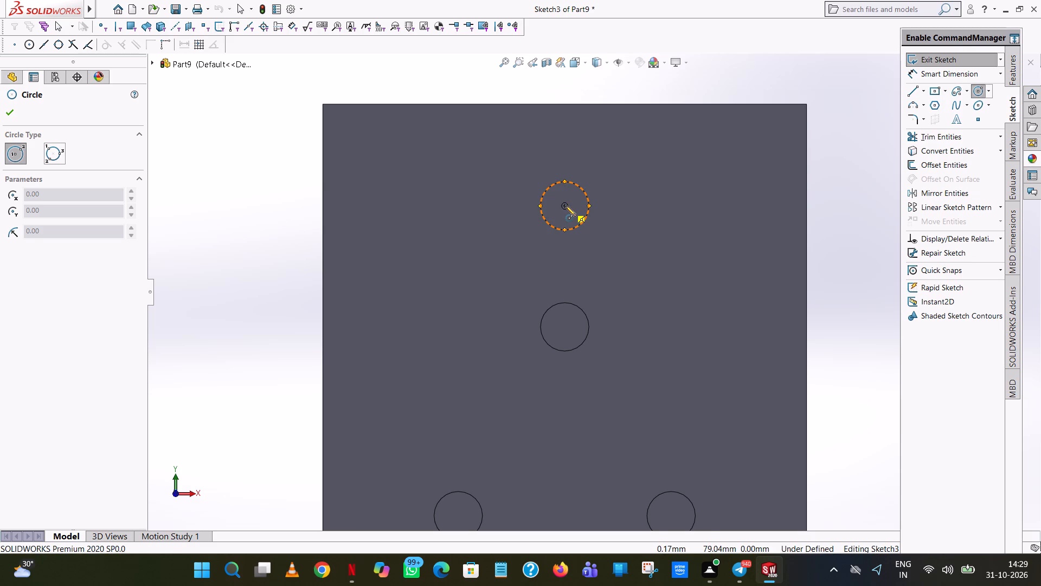
{"action": "left_click", "coordinate": [566, 206]}
{"action": "left_click", "coordinate": [576, 194]}
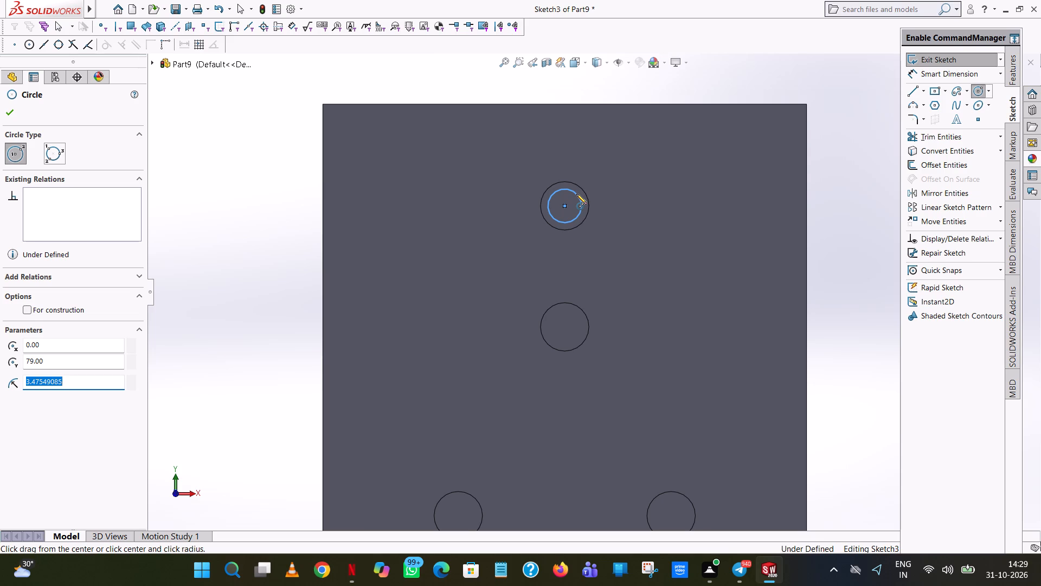
{"action": "type", "text": "5.50"}
{"action": "type", "text": "/2"}
{"action": "key", "text": "Return"}
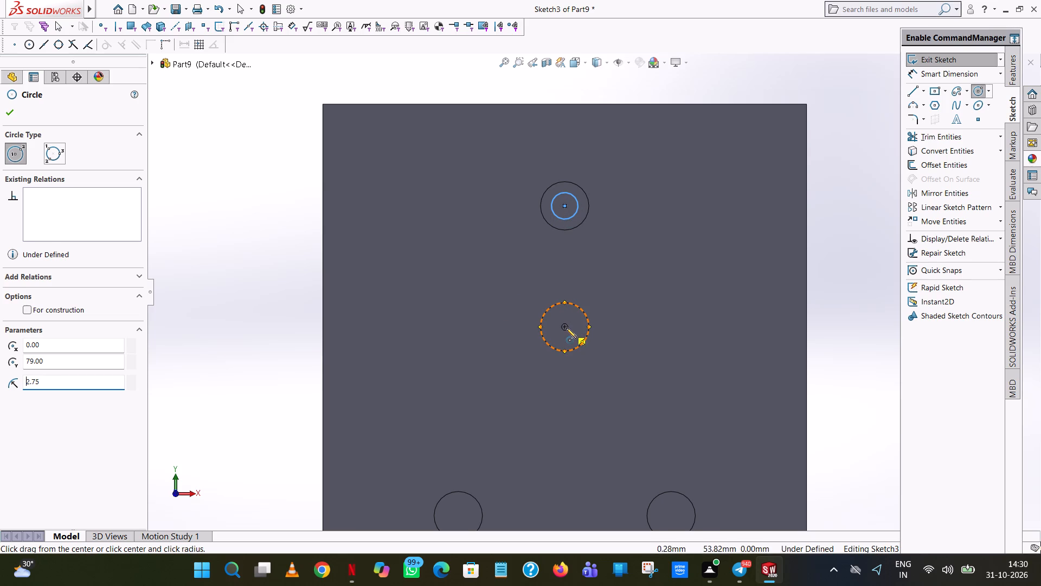
Sketch a circle at the middle hole's centre with its radius set to 5.50/2 mm.
{"action": "left_click", "coordinate": [564, 327]}
{"action": "left_click", "coordinate": [577, 313]}
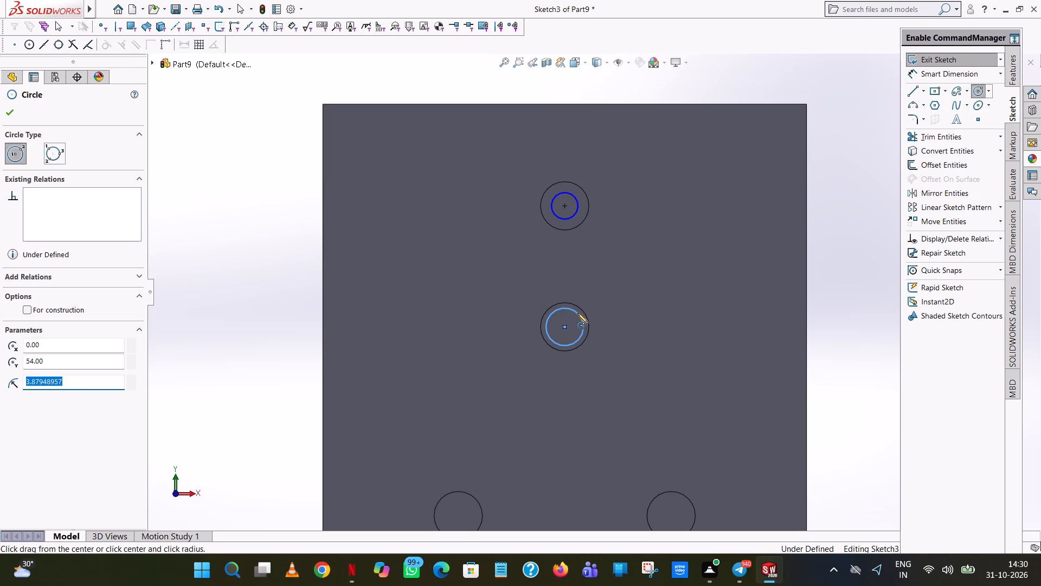
{"action": "type", "text": "5.50/"}
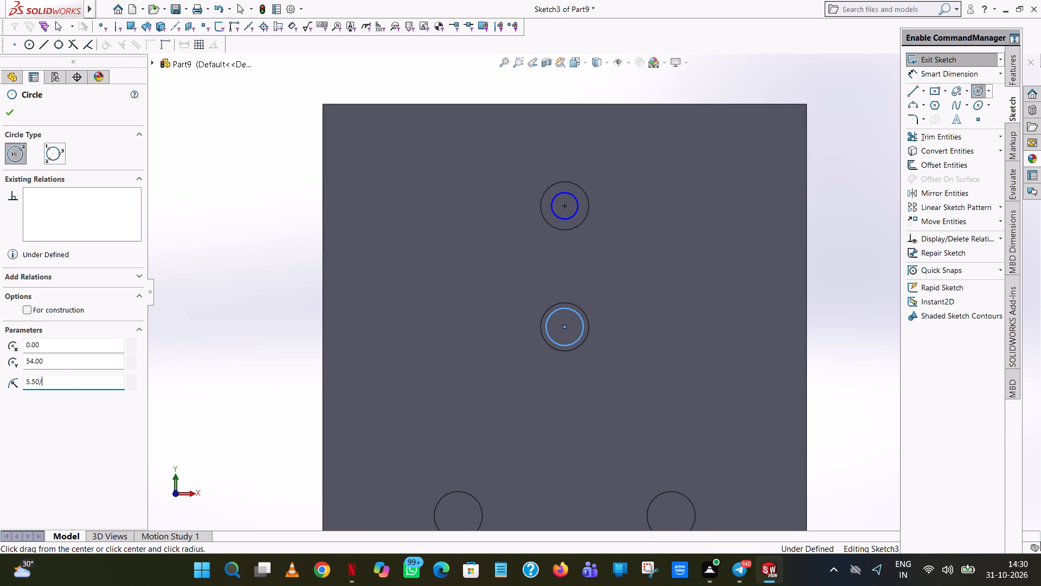
{"action": "key", "text": "2"}
{"action": "key", "text": "Return"}
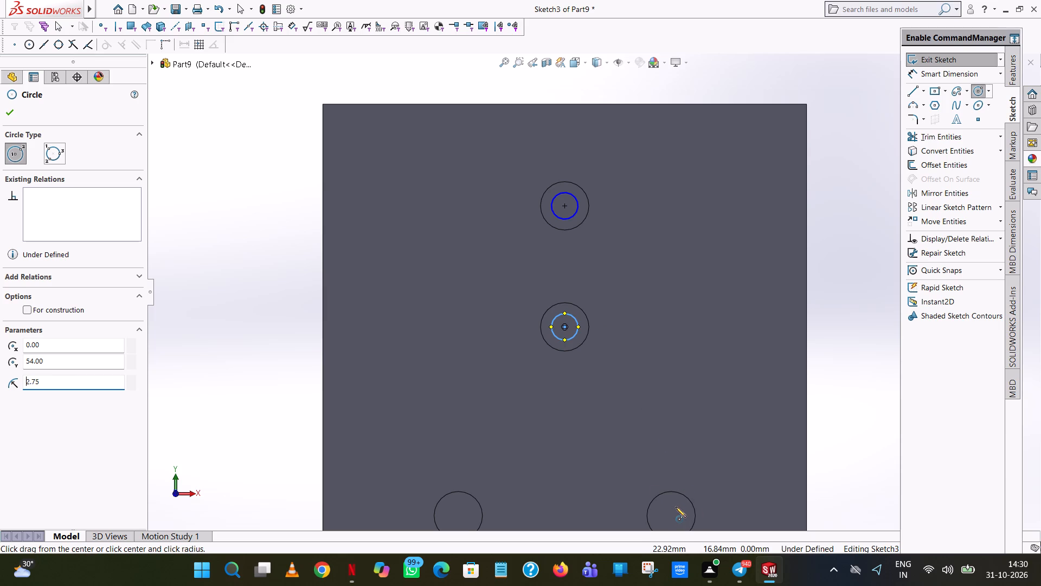
Sketch a circle centred in each of the two lower holes, setting both radii to 2.75 mm.
{"action": "scroll", "coordinate": [683, 499], "scroll_direction": "down", "scroll_amount": 2}
{"action": "scroll", "coordinate": [683, 499], "scroll_direction": "up", "scroll_amount": 4}
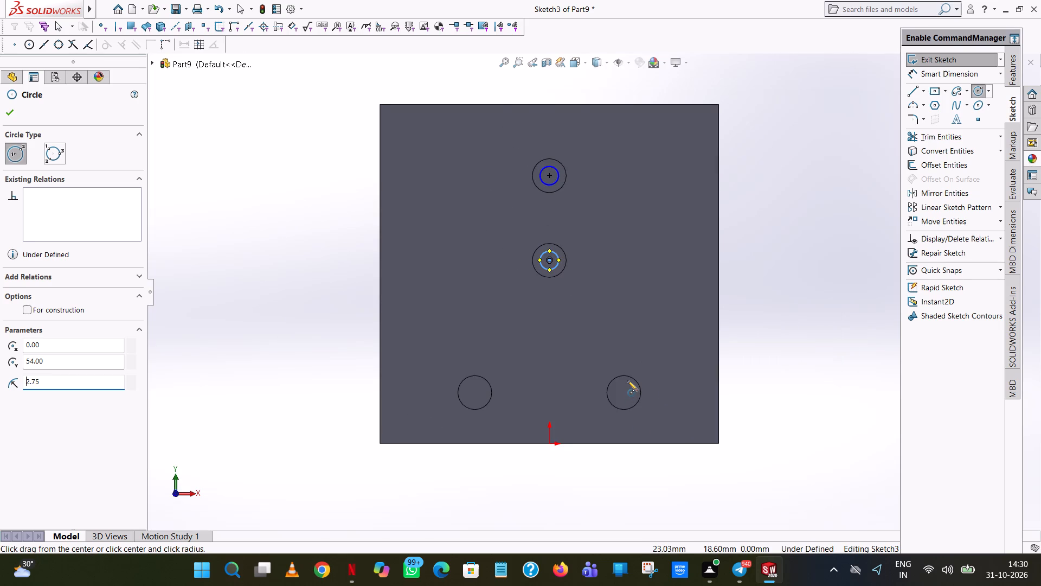
{"action": "scroll", "coordinate": [626, 379], "scroll_direction": "down", "scroll_amount": 5}
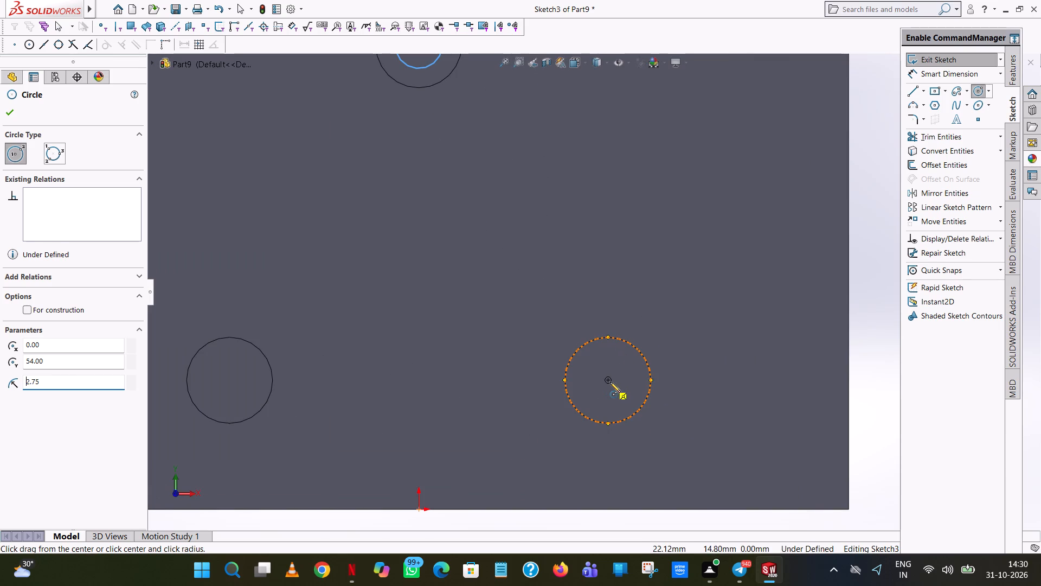
{"action": "left_click", "coordinate": [608, 381]}
{"action": "left_click", "coordinate": [619, 365]}
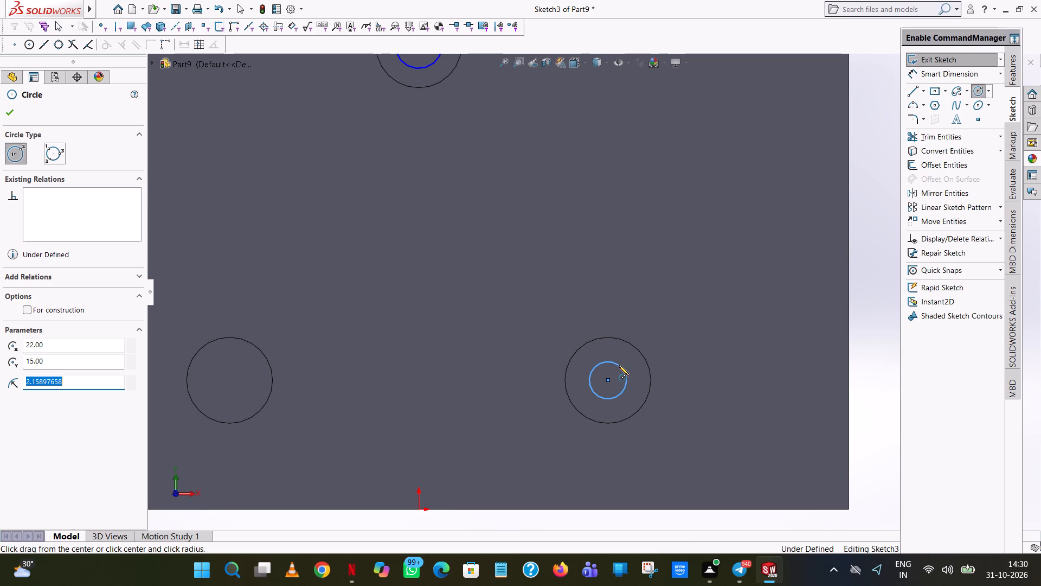
{"action": "type", "text": "2.75"}
{"action": "key", "text": "Return"}
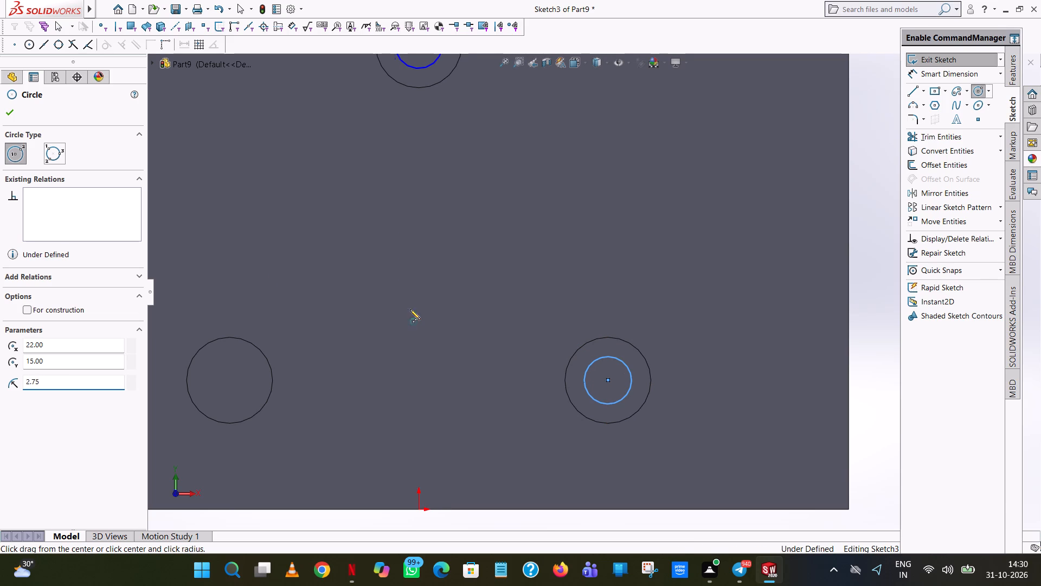
{"action": "left_click", "coordinate": [230, 380]}
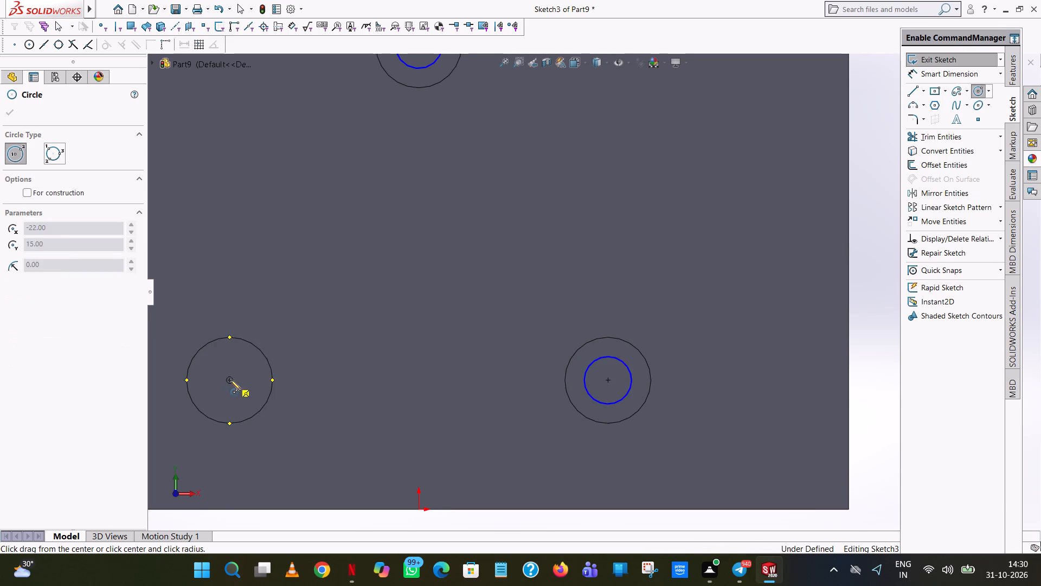
{"action": "left_click", "coordinate": [242, 354]}
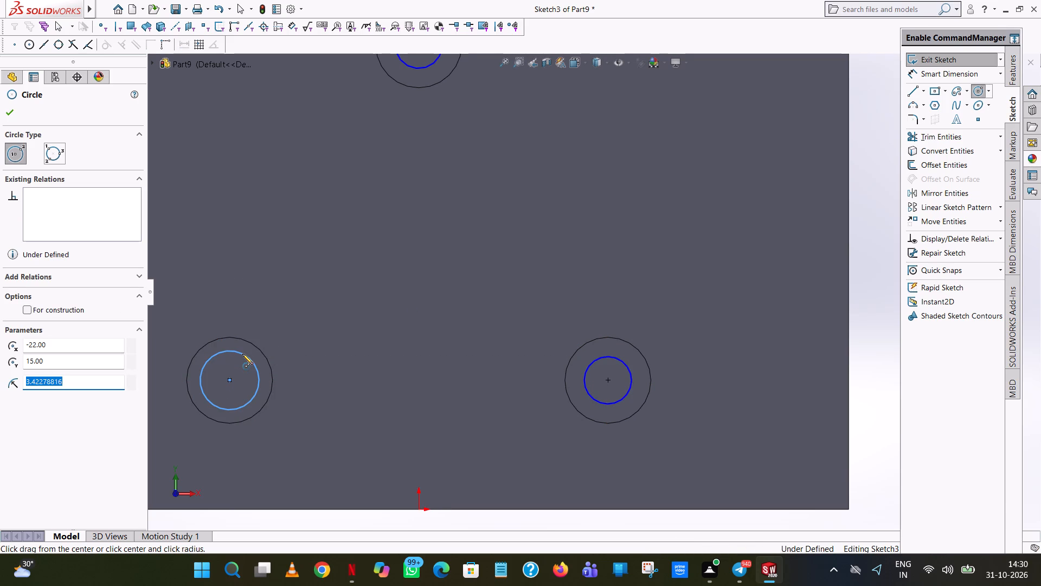
{"action": "type", "text": "2.75"}
{"action": "key", "text": "Return"}
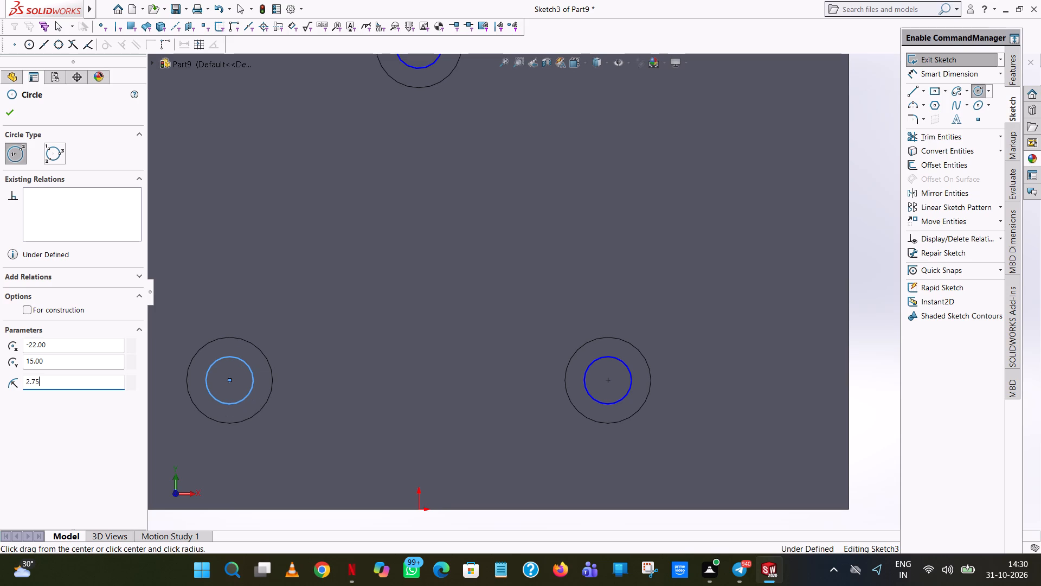
{"action": "left_click", "coordinate": [9, 112]}
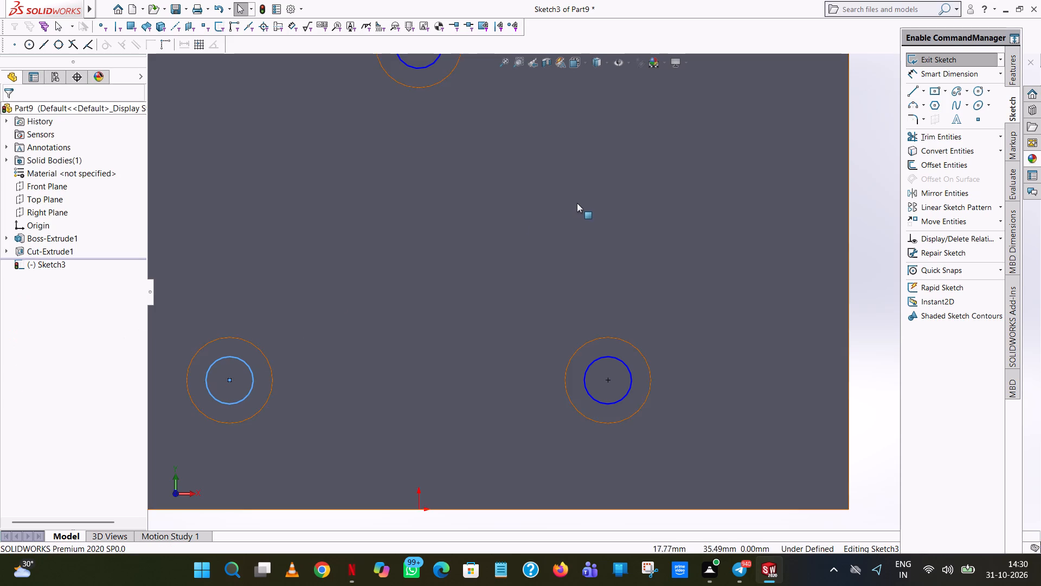
Add diameter dimensions to the small circles in the two lower holes.
{"action": "scroll", "coordinate": [578, 202], "scroll_direction": "up", "scroll_amount": 7}
{"action": "left_click", "coordinate": [762, 107]}
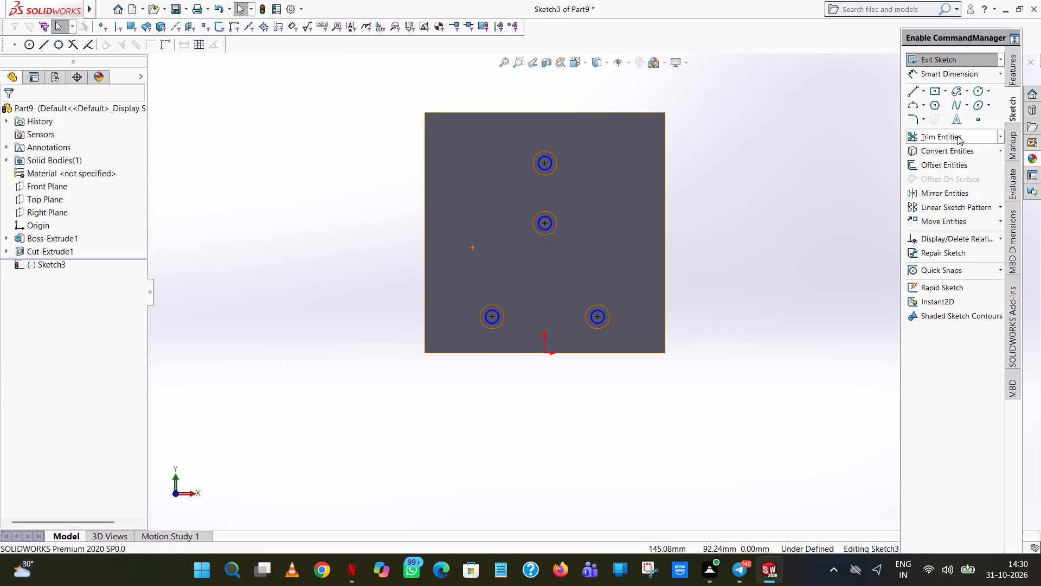
{"action": "left_click", "coordinate": [949, 74]}
{"action": "left_click", "coordinate": [603, 322]}
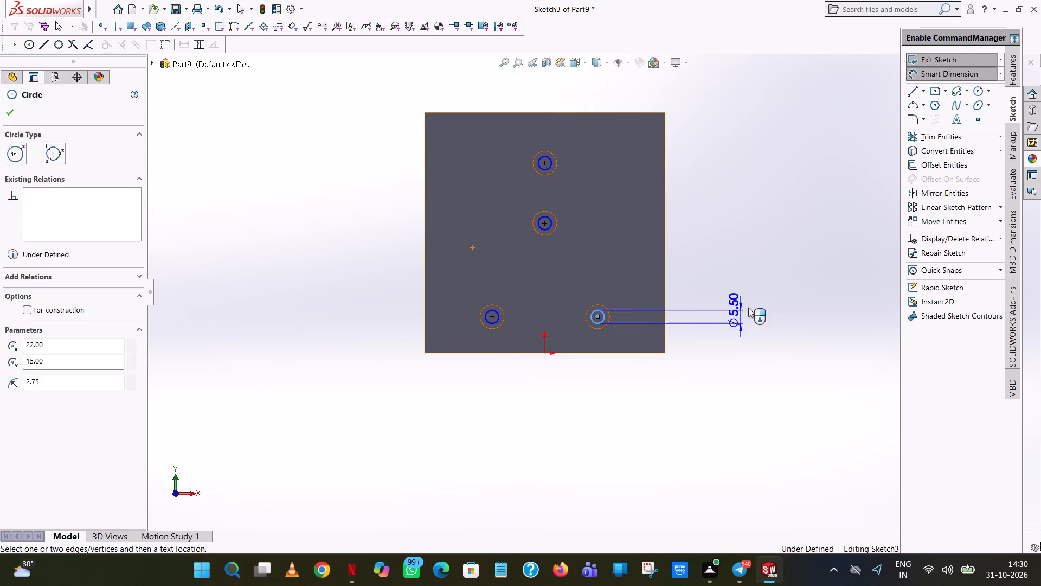
{"action": "left_click", "coordinate": [756, 303]}
{"action": "left_click", "coordinate": [716, 283]}
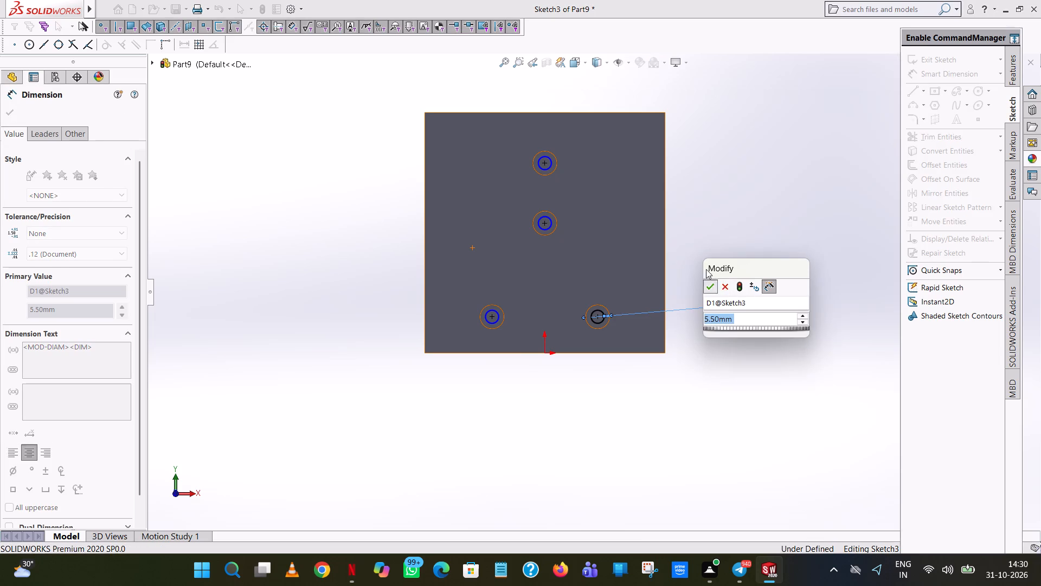
{"action": "left_click", "coordinate": [692, 218]}
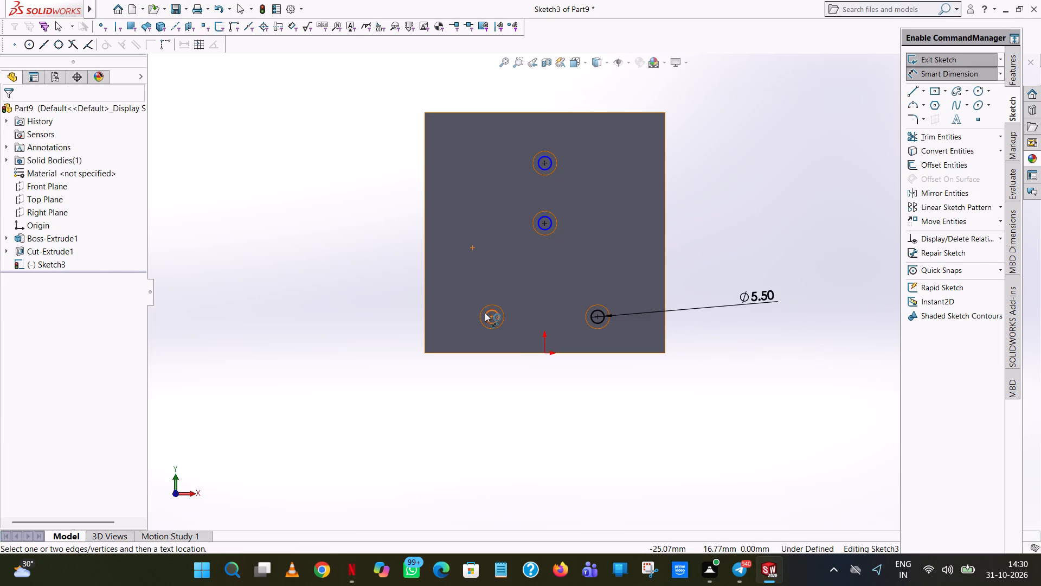
{"action": "left_click", "coordinate": [485, 313]}
{"action": "left_click", "coordinate": [308, 305]}
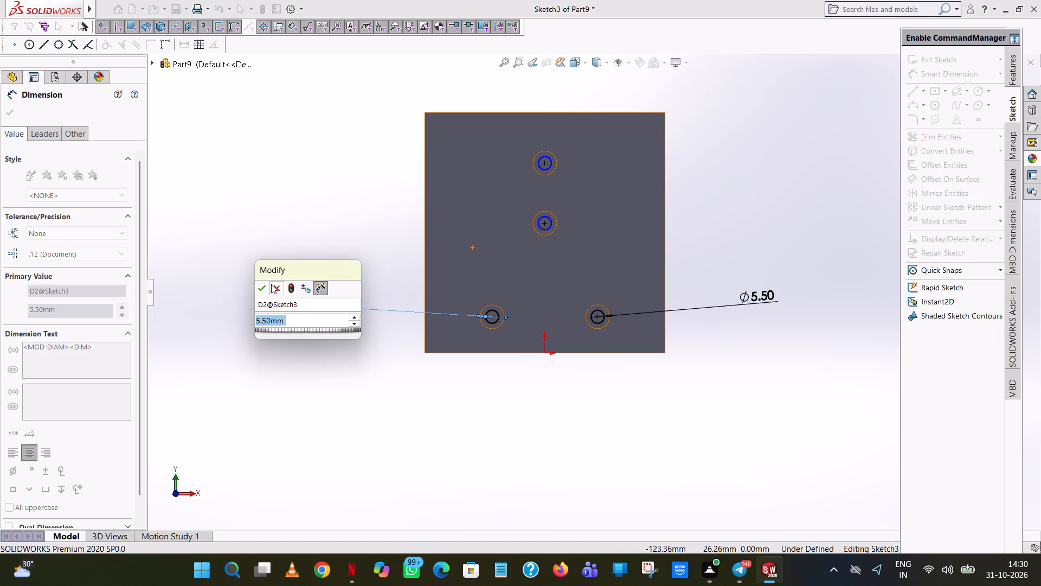
{"action": "left_click", "coordinate": [264, 288]}
{"action": "left_click", "coordinate": [313, 188]}
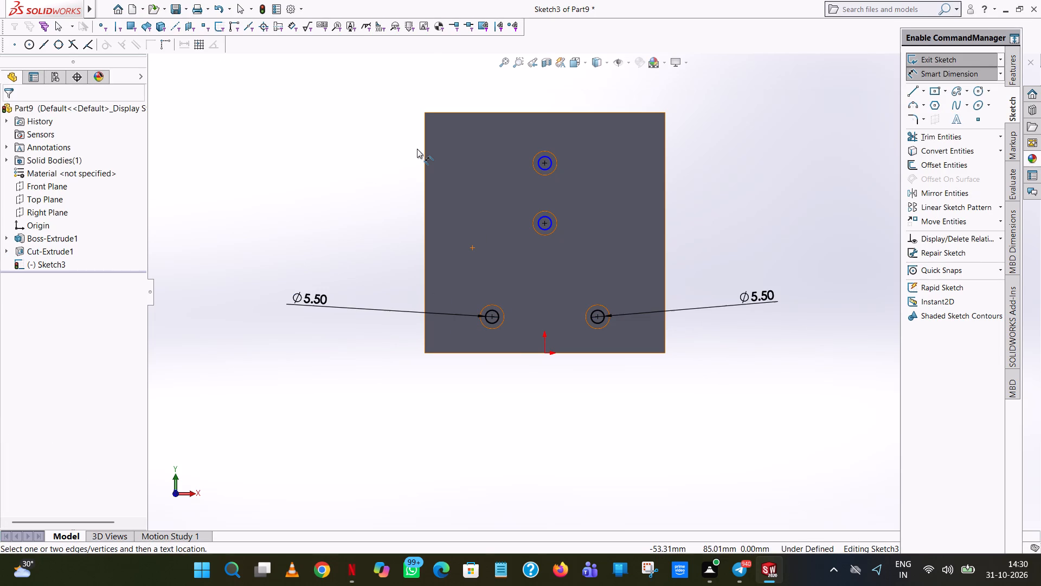
Add diameter dimensions to the small circles in the middle and top holes.
{"action": "scroll", "coordinate": [555, 193], "scroll_direction": "down", "scroll_amount": 4}
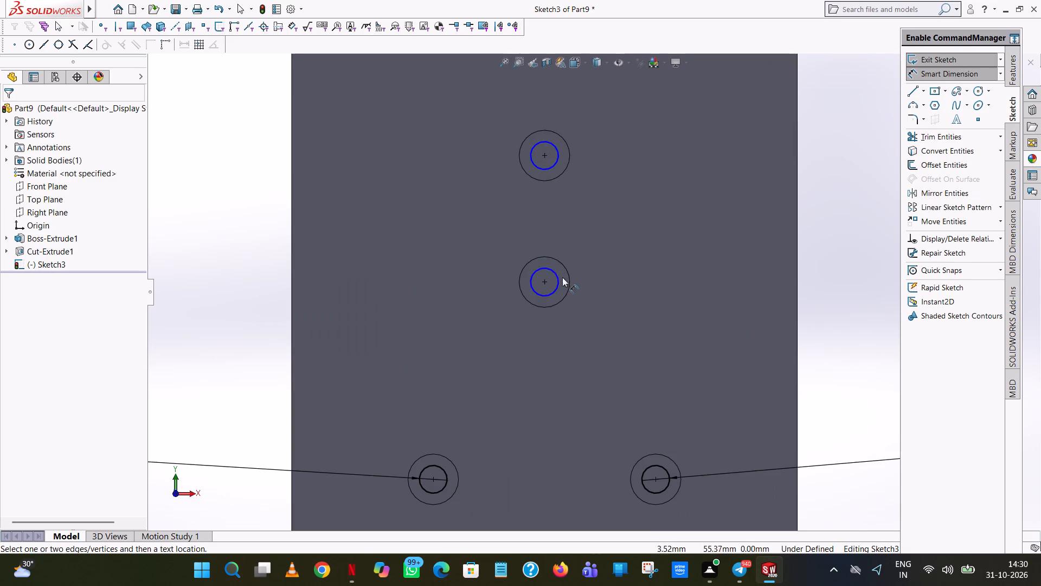
{"action": "left_click", "coordinate": [558, 282]}
{"action": "left_click", "coordinate": [838, 259]}
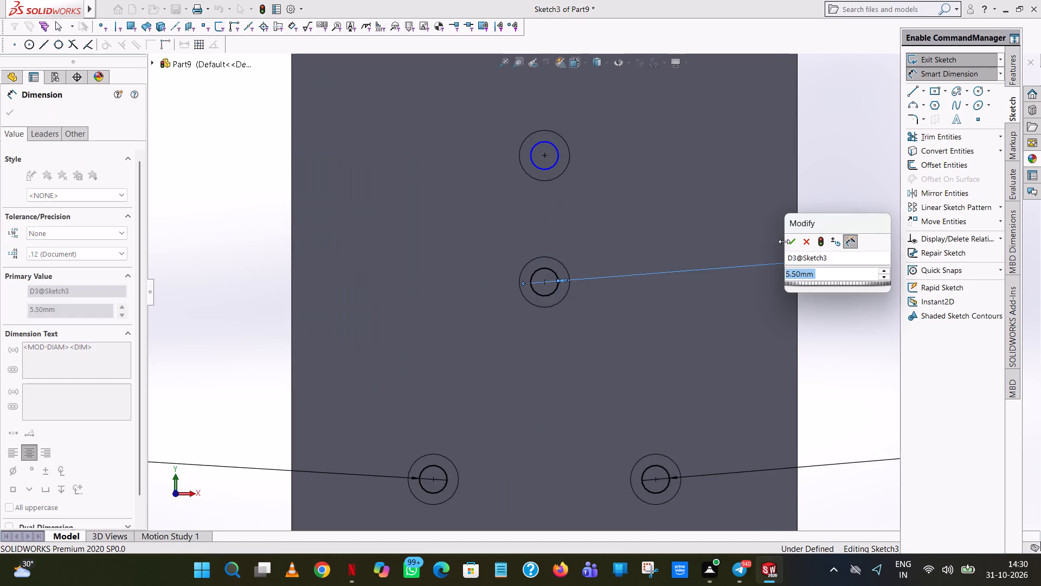
{"action": "left_click", "coordinate": [794, 241]}
{"action": "left_click", "coordinate": [839, 135]}
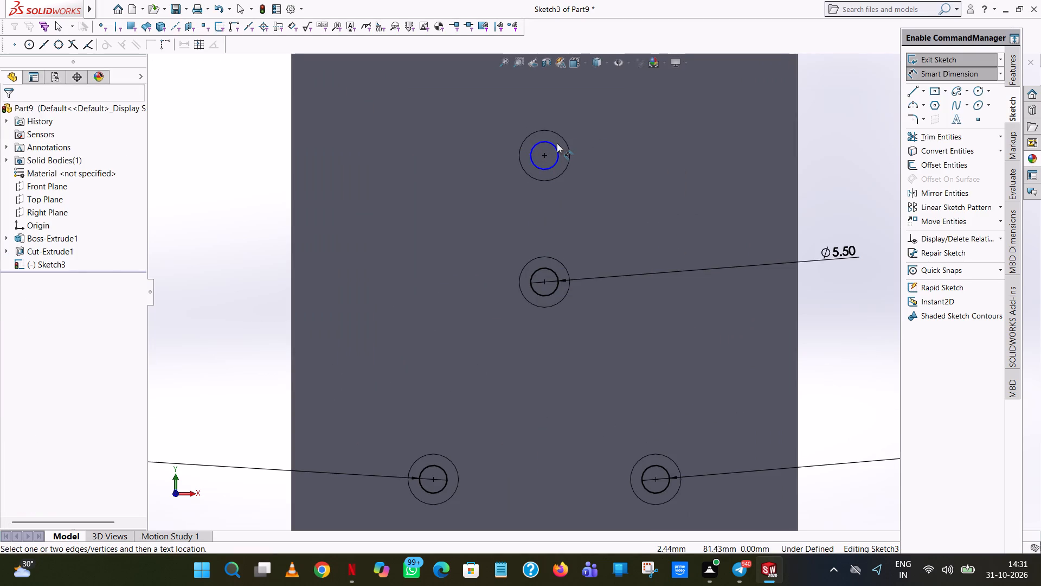
{"action": "left_click", "coordinate": [555, 144]}
{"action": "left_click", "coordinate": [821, 142]}
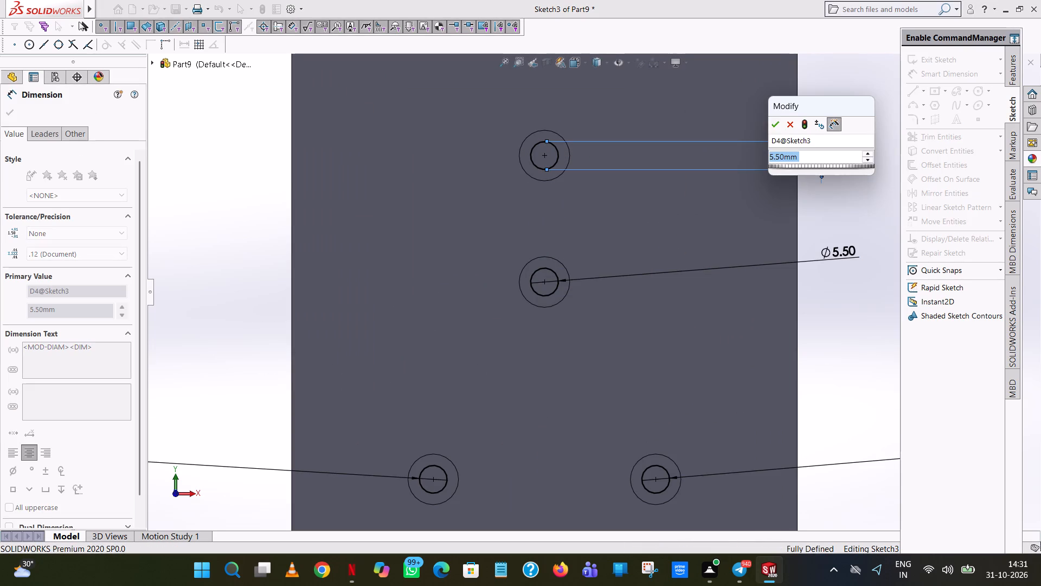
{"action": "left_click", "coordinate": [776, 122]}
{"action": "left_click", "coordinate": [832, 202]}
Examine the plate edge-on to check where the sketched circles lie within its thickness.
{"action": "scroll", "coordinate": [805, 208], "scroll_direction": "up", "scroll_amount": 7}
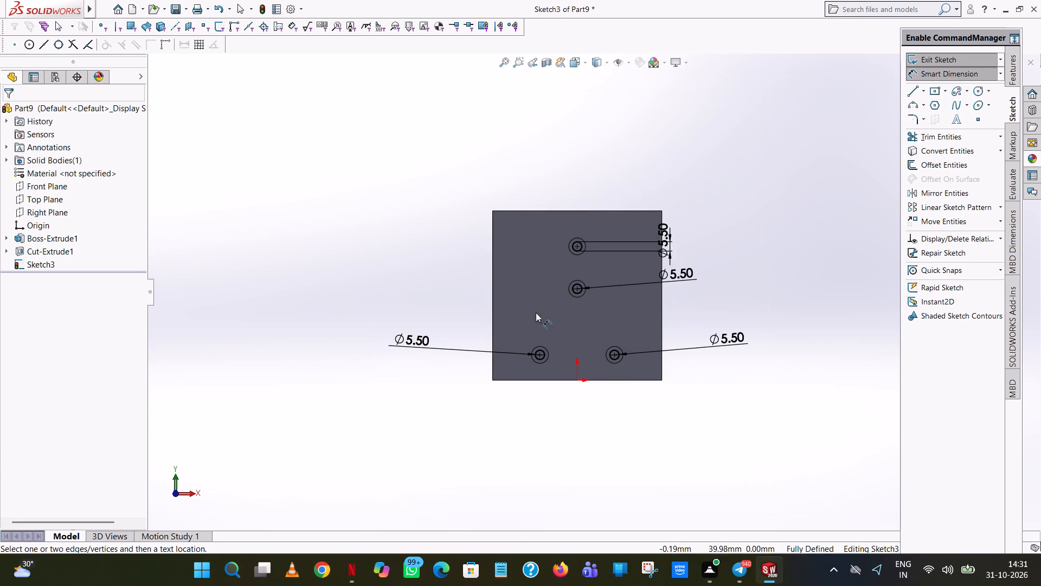
{"action": "scroll", "coordinate": [689, 273], "scroll_direction": "down", "scroll_amount": 1}
{"action": "middle_click_drag", "start_coordinate": [689, 274], "coordinate": [196, 396]}
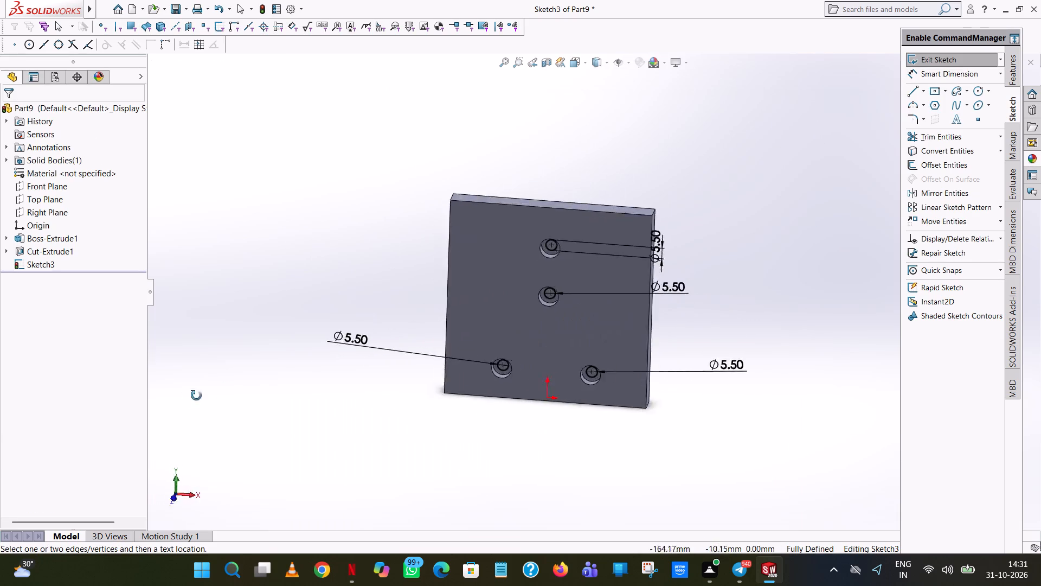
{"action": "middle_click_drag", "start_coordinate": [196, 396], "coordinate": [130, 374]}
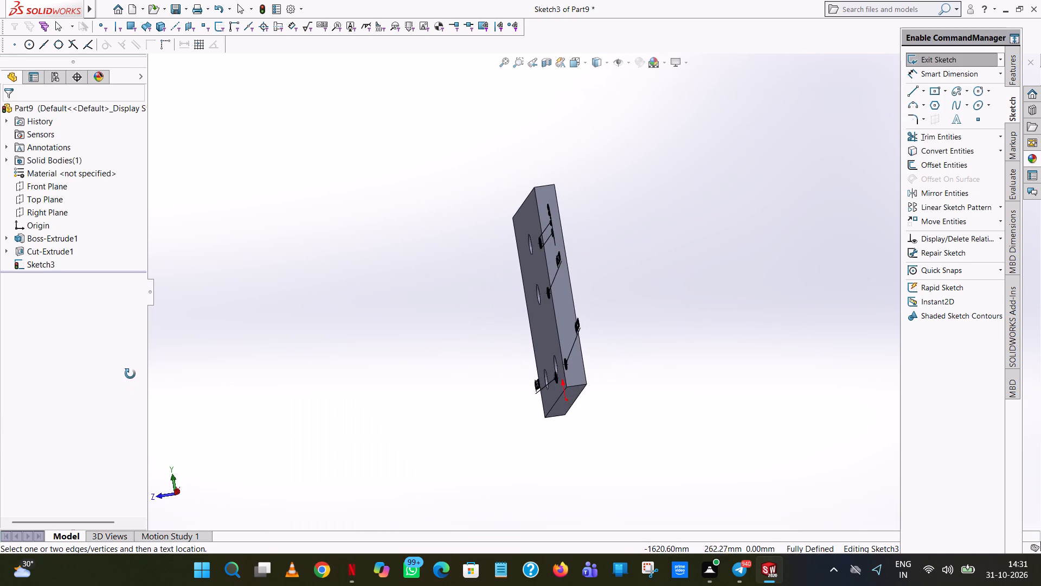
{"action": "middle_click_drag", "start_coordinate": [130, 374], "coordinate": [121, 418]}
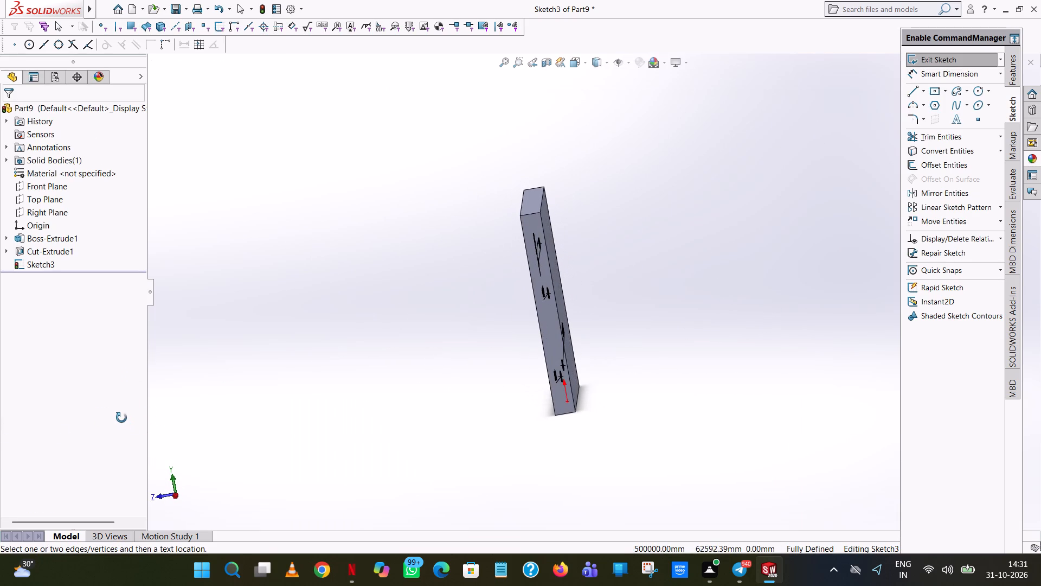
{"action": "middle_click_drag", "start_coordinate": [121, 418], "coordinate": [123, 397]}
{"action": "scroll", "coordinate": [123, 397], "scroll_direction": "down", "scroll_amount": 1}
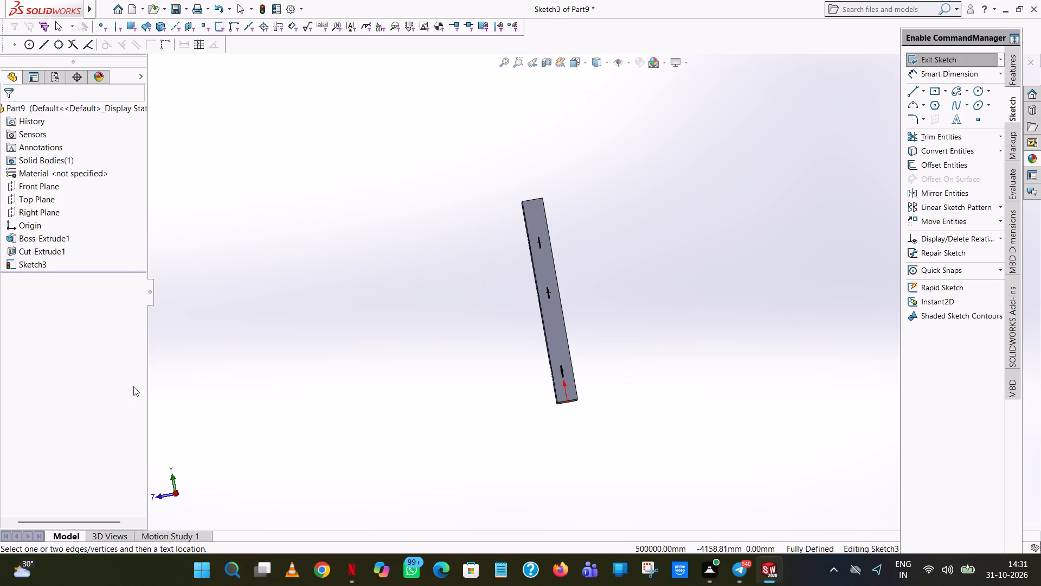
{"action": "scroll", "coordinate": [537, 287], "scroll_direction": "down", "scroll_amount": 3}
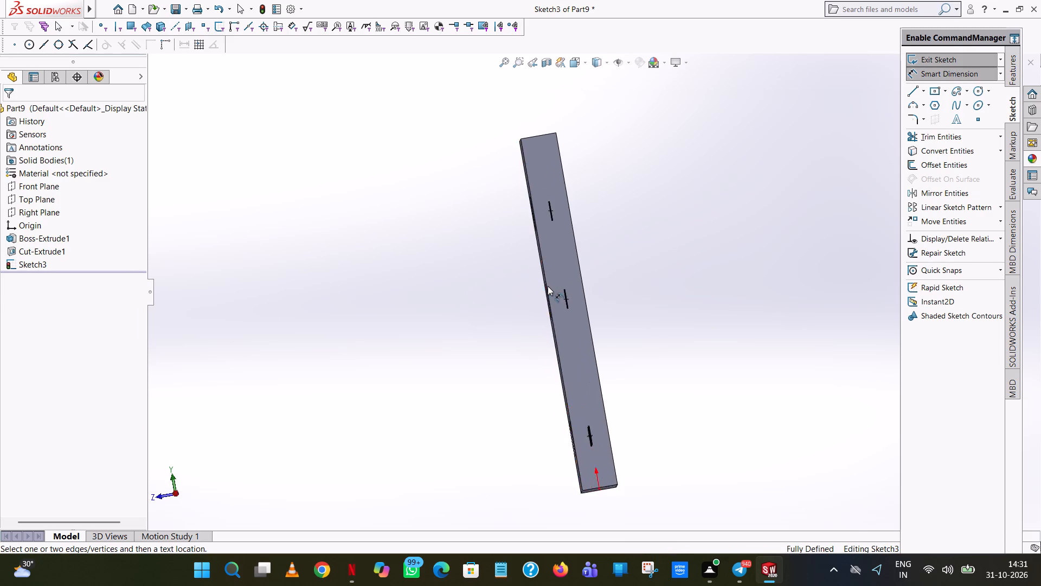
{"action": "scroll", "coordinate": [548, 286], "scroll_direction": "down", "scroll_amount": 1}
{"action": "scroll", "coordinate": [594, 299], "scroll_direction": "down", "scroll_amount": 10}
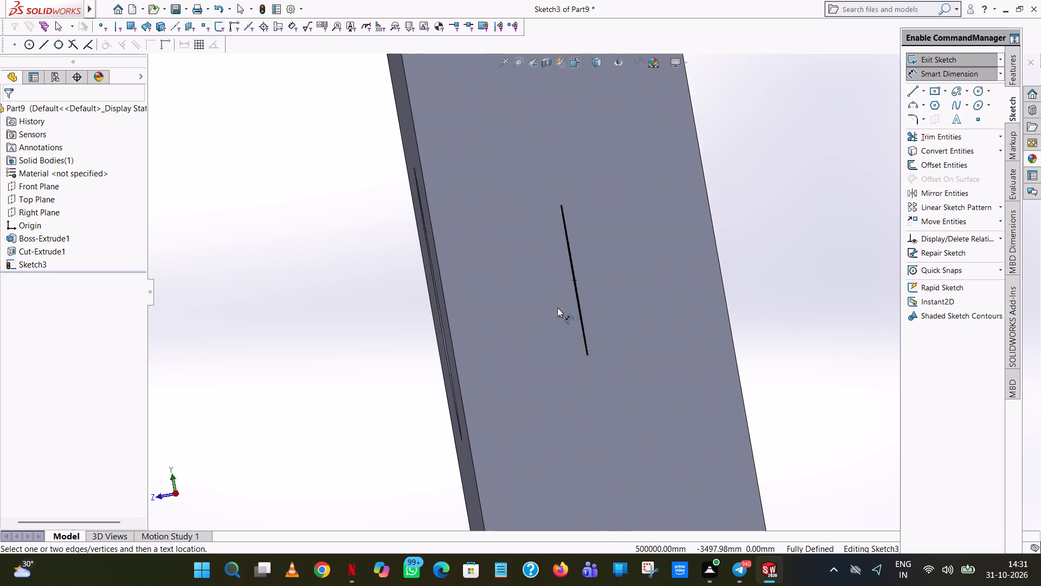
{"action": "scroll", "coordinate": [557, 308], "scroll_direction": "down", "scroll_amount": 11}
{"action": "scroll", "coordinate": [606, 258], "scroll_direction": "down", "scroll_amount": 8}
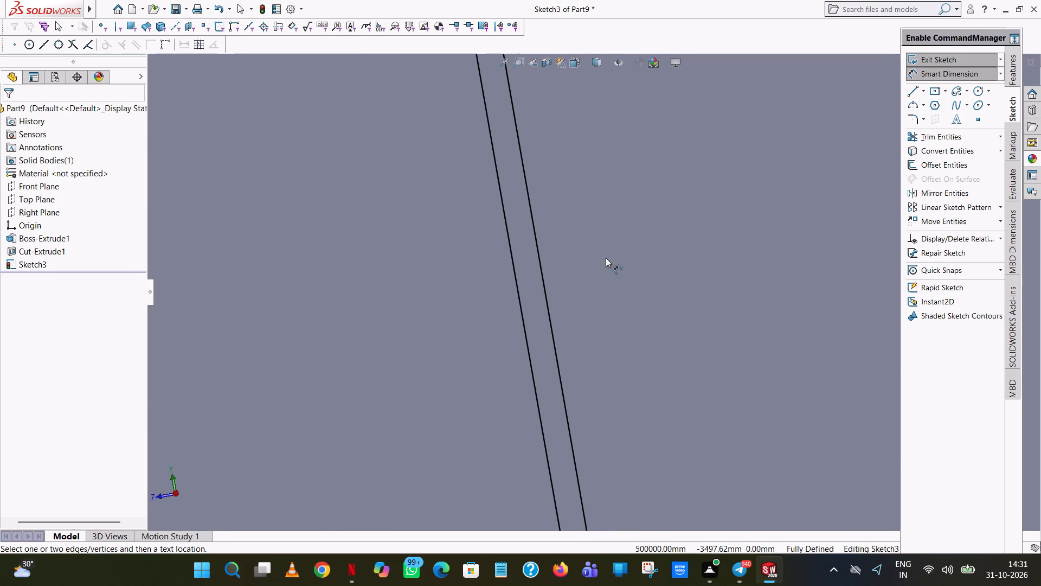
Cut the four 5.5 mm circles through the plate with a blind Extruded Cut 12 mm deep.
{"action": "left_click", "coordinate": [1013, 63]}
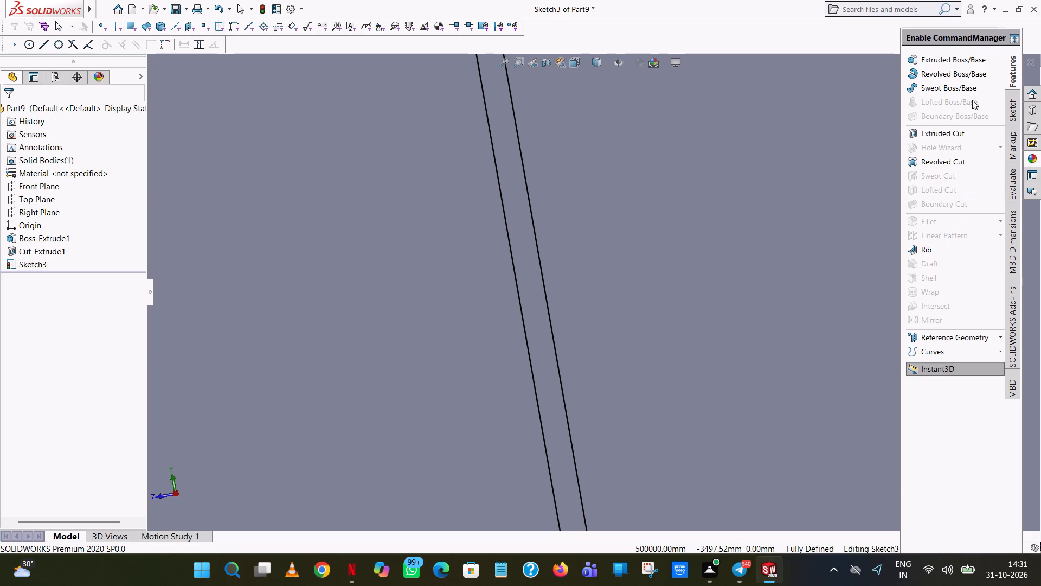
{"action": "left_click", "coordinate": [953, 128]}
{"action": "scroll", "coordinate": [659, 206], "scroll_direction": "up", "scroll_amount": 13}
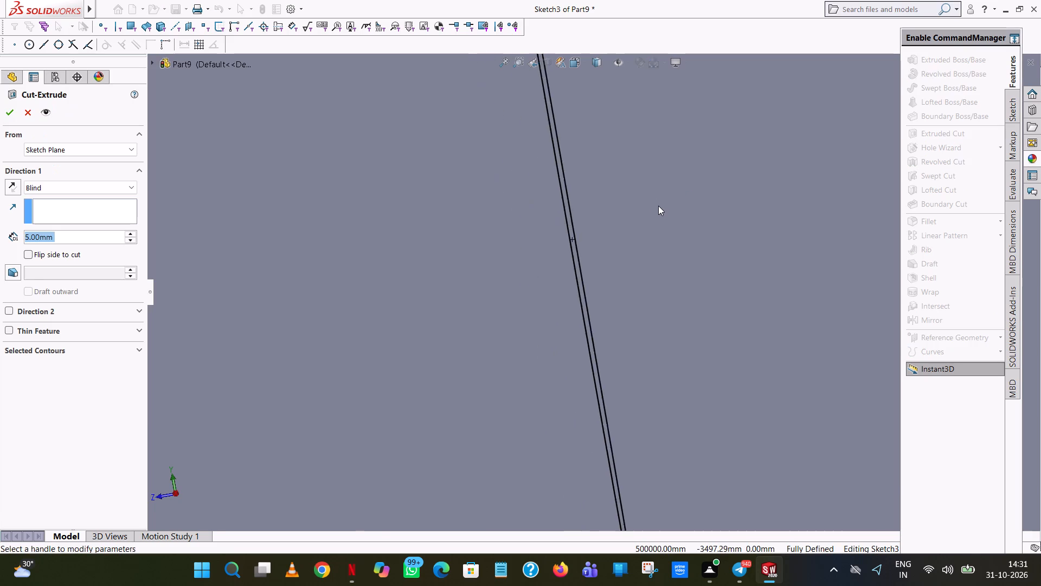
{"action": "scroll", "coordinate": [658, 206], "scroll_direction": "up", "scroll_amount": 13}
{"action": "left_click_drag", "start_coordinate": [679, 355], "coordinate": [737, 334]}
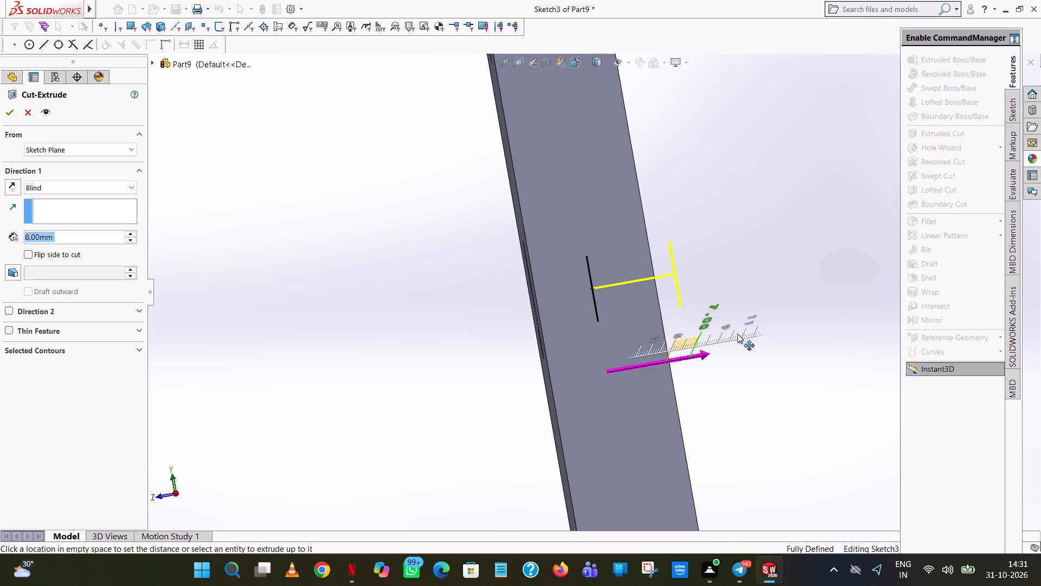
{"action": "left_click_drag", "start_coordinate": [737, 334], "coordinate": [759, 323]}
{"action": "scroll", "coordinate": [759, 250], "scroll_direction": "up", "scroll_amount": 1}
{"action": "middle_click_drag", "start_coordinate": [739, 272], "coordinate": [759, 336]}
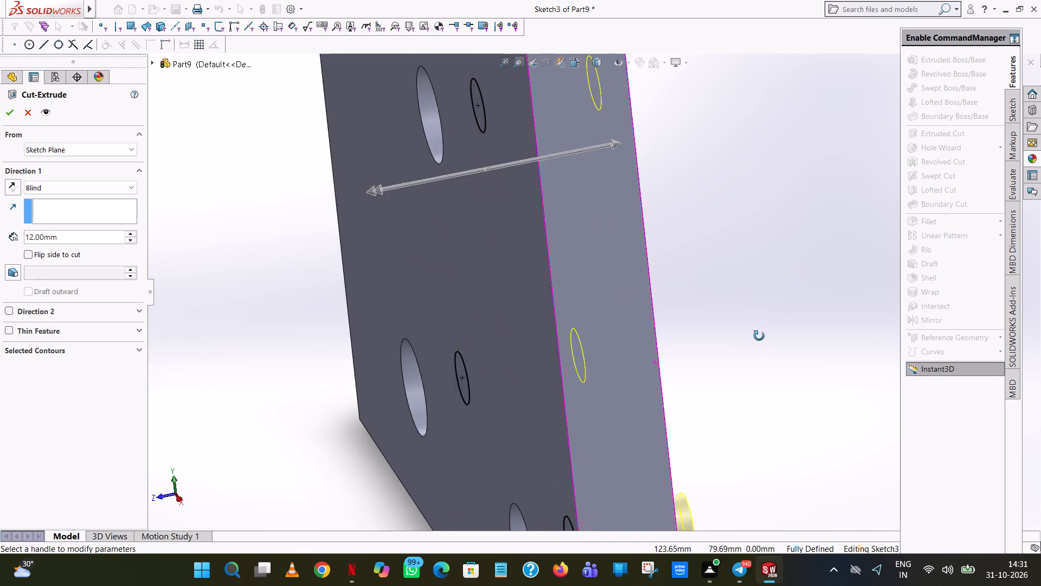
{"action": "middle_click_drag", "start_coordinate": [759, 336], "coordinate": [774, 323]}
{"action": "scroll", "coordinate": [763, 313], "scroll_direction": "up", "scroll_amount": 7}
{"action": "middle_click_drag", "start_coordinate": [761, 309], "coordinate": [907, 321]}
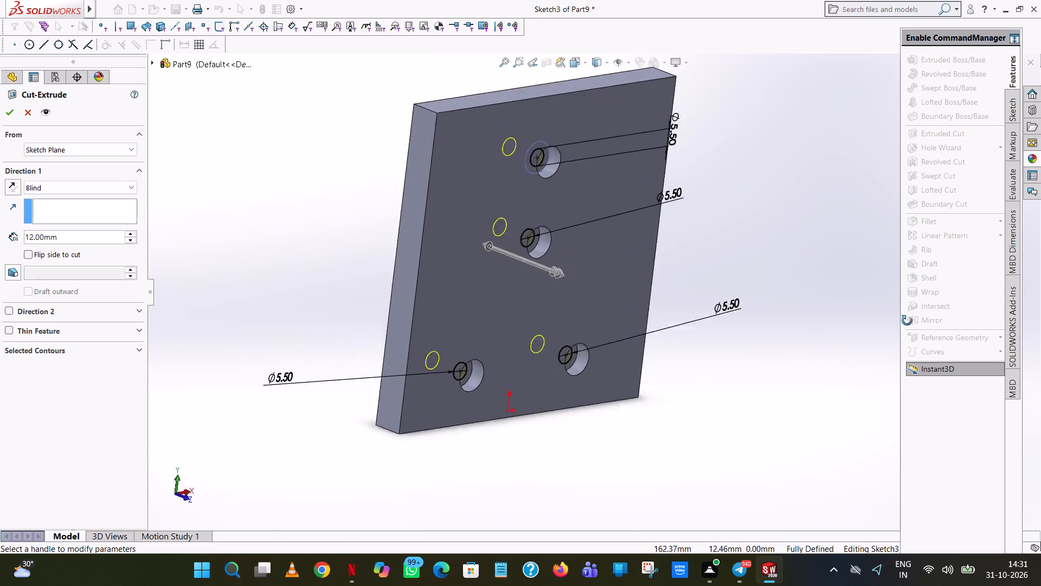
{"action": "middle_click_drag", "start_coordinate": [907, 321], "coordinate": [988, 417]}
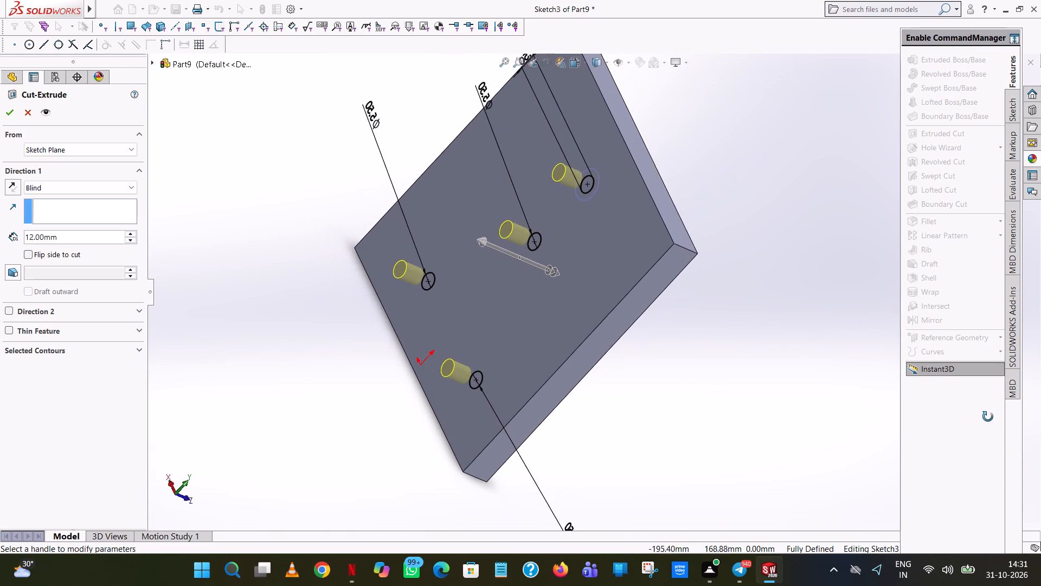
{"action": "middle_click_drag", "start_coordinate": [988, 417], "coordinate": [978, 413]}
{"action": "scroll", "coordinate": [974, 411], "scroll_direction": "up", "scroll_amount": 1}
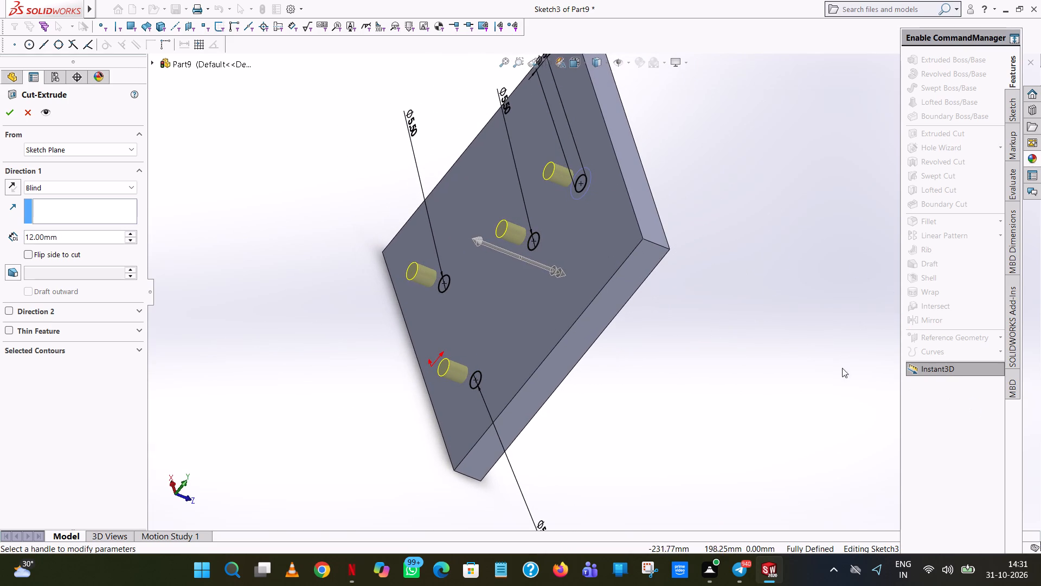
{"action": "left_click", "coordinate": [6, 110]}
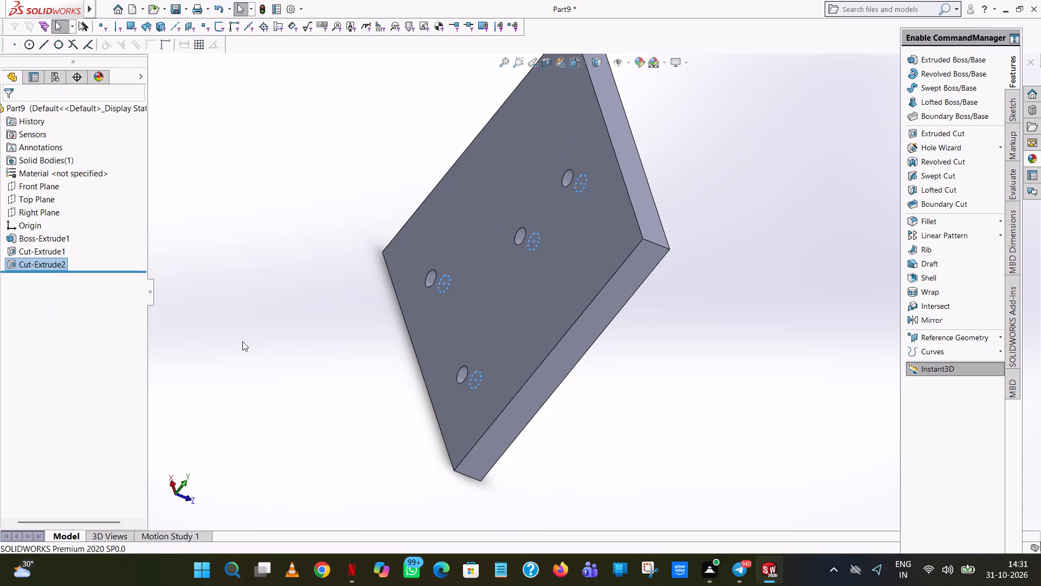
{"action": "left_click", "coordinate": [267, 383]}
Start a new Extruded Cut sketch on the plate face that contains the four 10 mm recesses.
{"action": "middle_click_drag", "start_coordinate": [735, 309], "coordinate": [667, 288]}
{"action": "scroll", "coordinate": [735, 309], "scroll_direction": "up", "scroll_amount": 1}
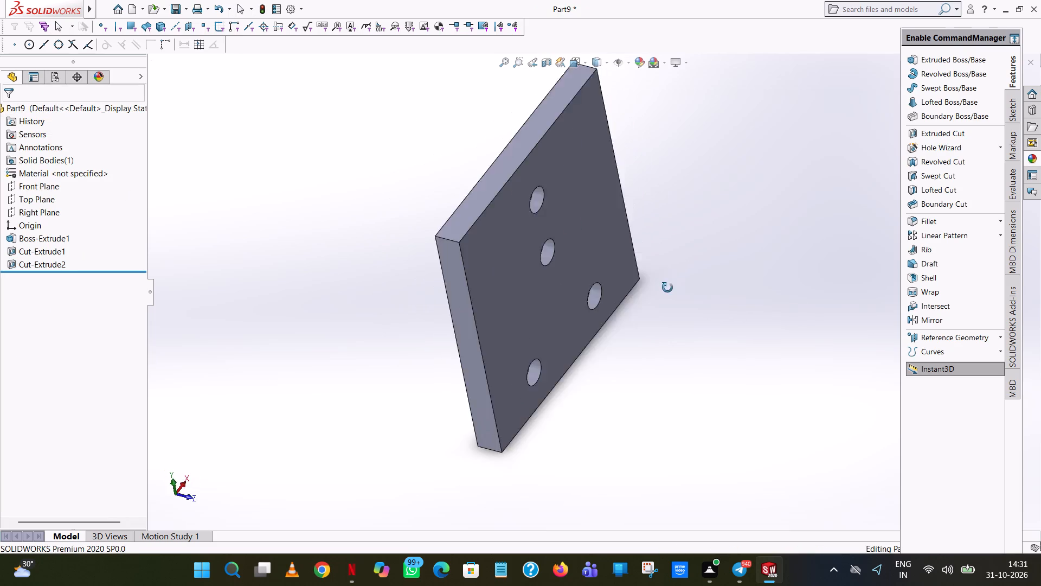
{"action": "middle_click_drag", "start_coordinate": [667, 288], "coordinate": [586, 204]}
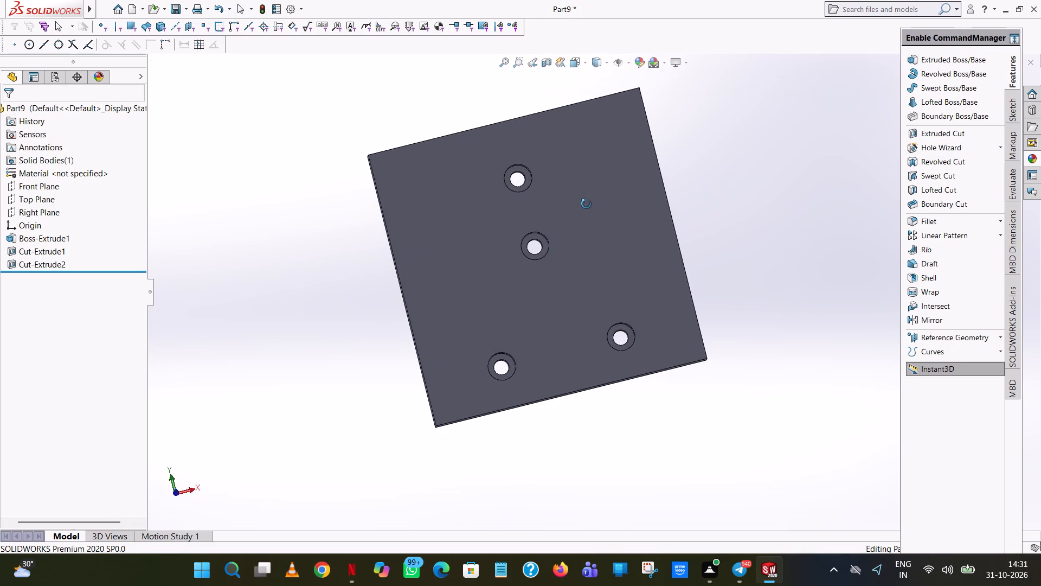
{"action": "middle_click_drag", "start_coordinate": [586, 204], "coordinate": [586, 205]}
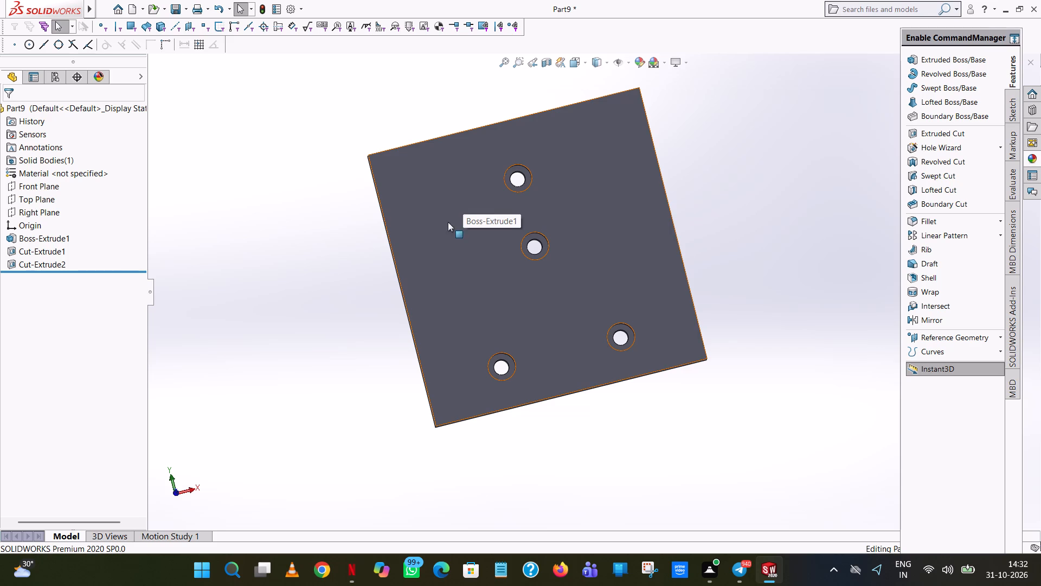
{"action": "left_click", "coordinate": [948, 135]}
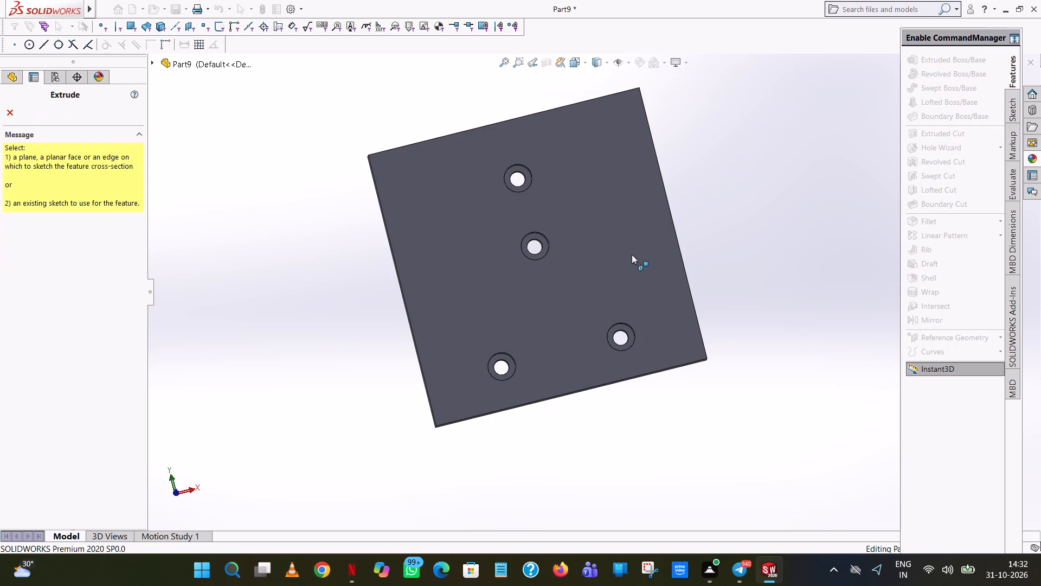
{"action": "left_click", "coordinate": [624, 189]}
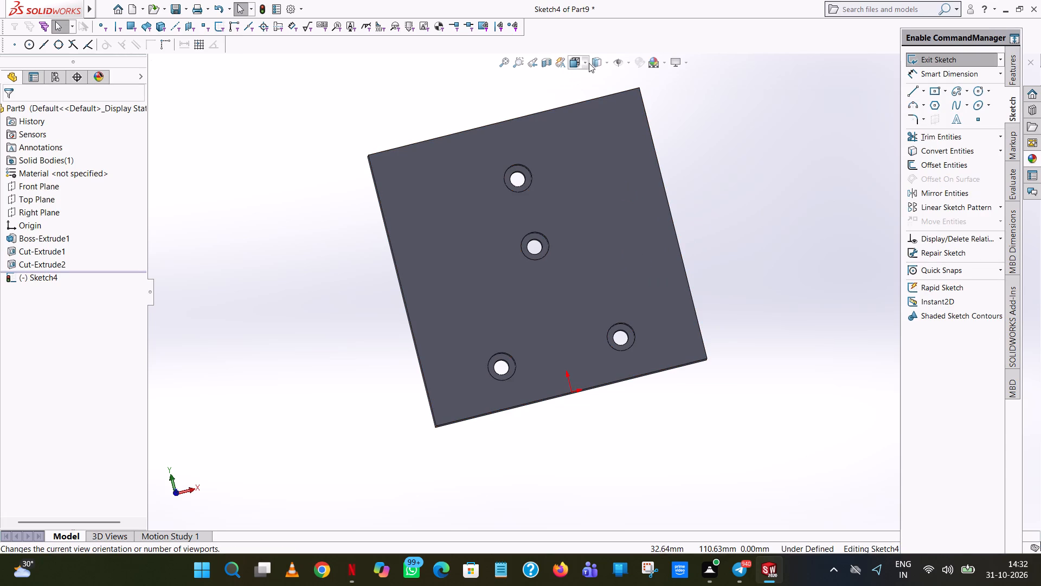
{"action": "left_click", "coordinate": [585, 62]}
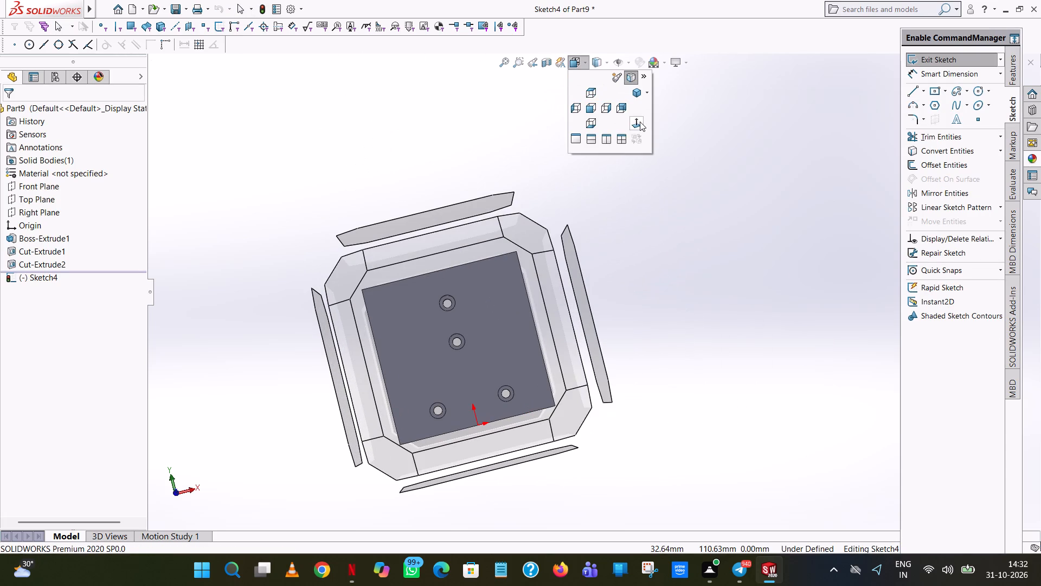
{"action": "left_click", "coordinate": [640, 122]}
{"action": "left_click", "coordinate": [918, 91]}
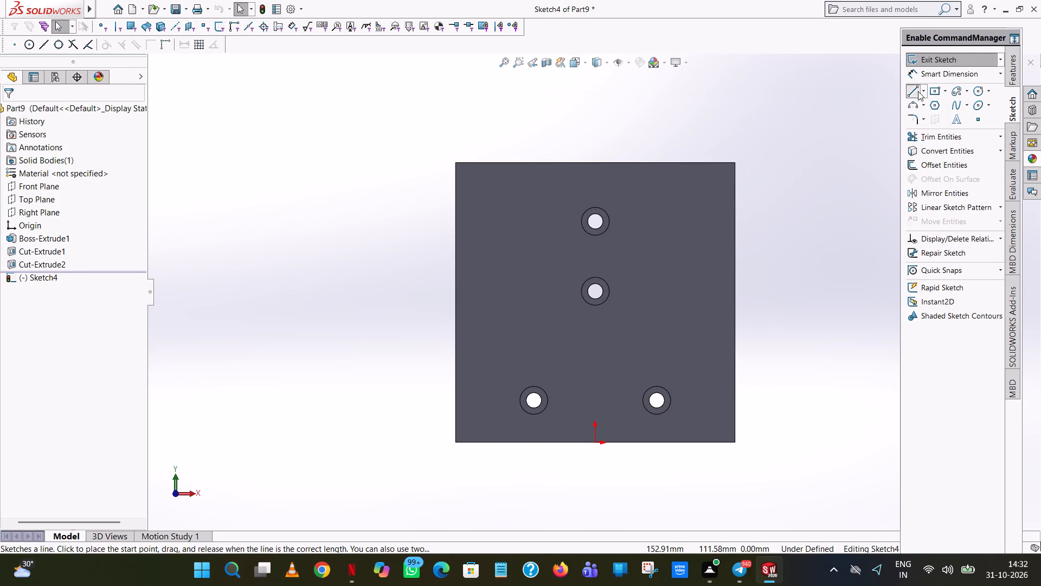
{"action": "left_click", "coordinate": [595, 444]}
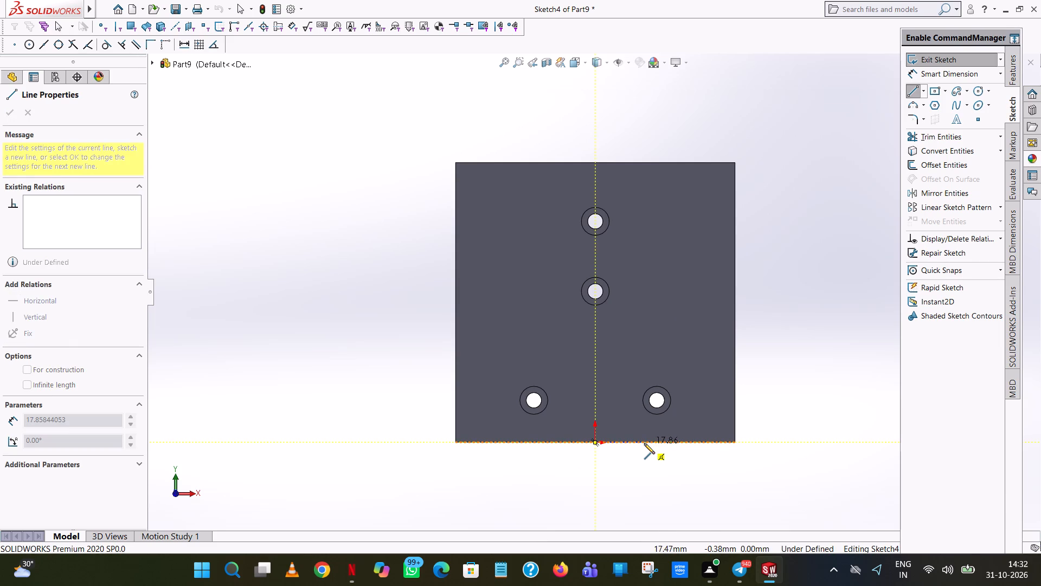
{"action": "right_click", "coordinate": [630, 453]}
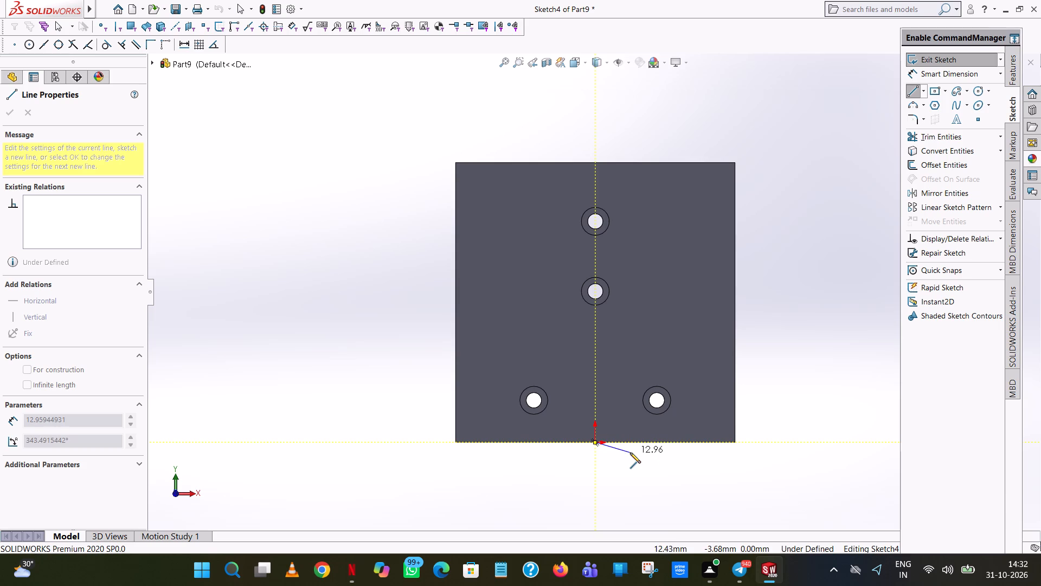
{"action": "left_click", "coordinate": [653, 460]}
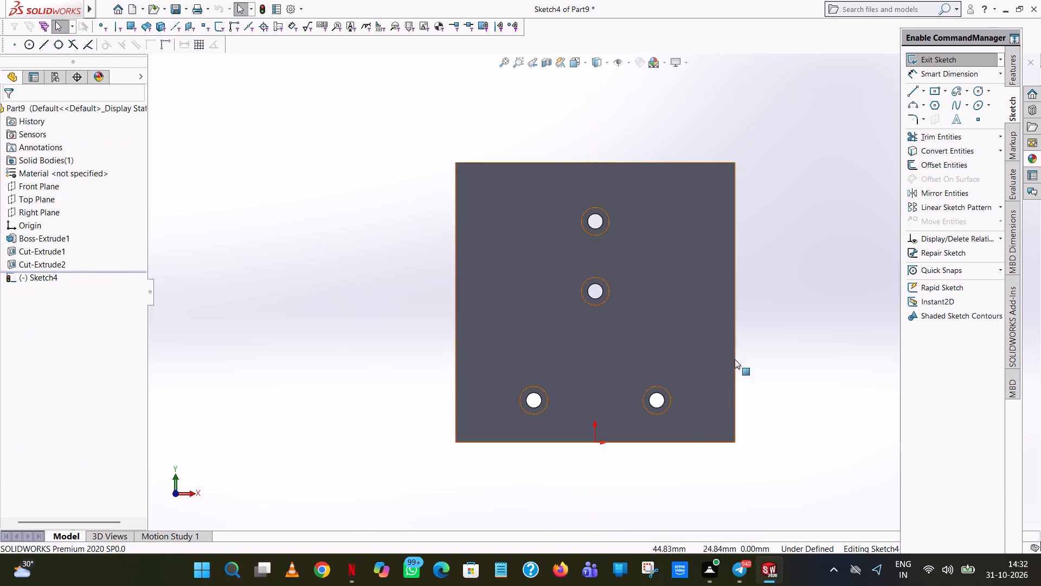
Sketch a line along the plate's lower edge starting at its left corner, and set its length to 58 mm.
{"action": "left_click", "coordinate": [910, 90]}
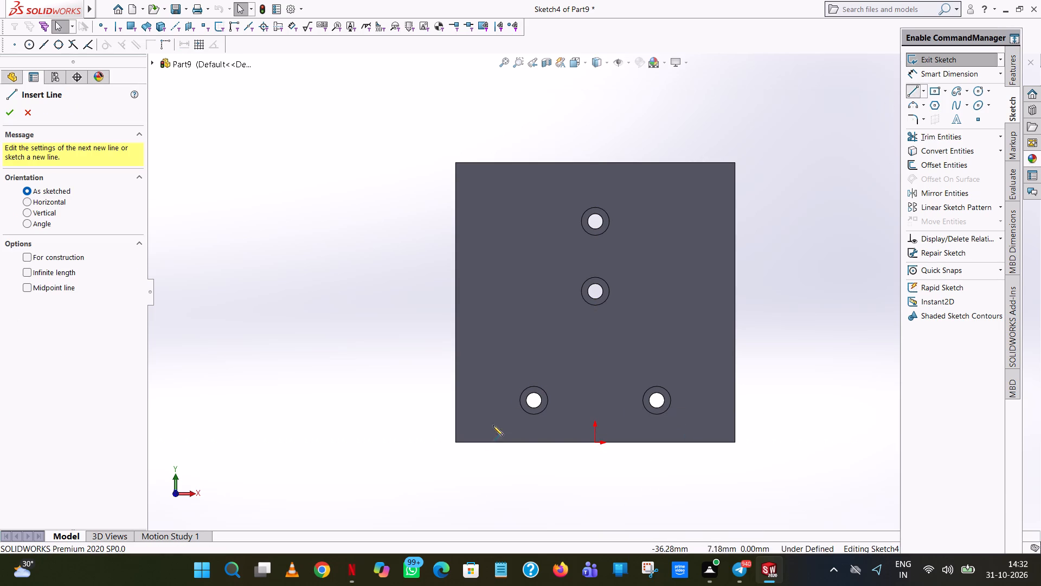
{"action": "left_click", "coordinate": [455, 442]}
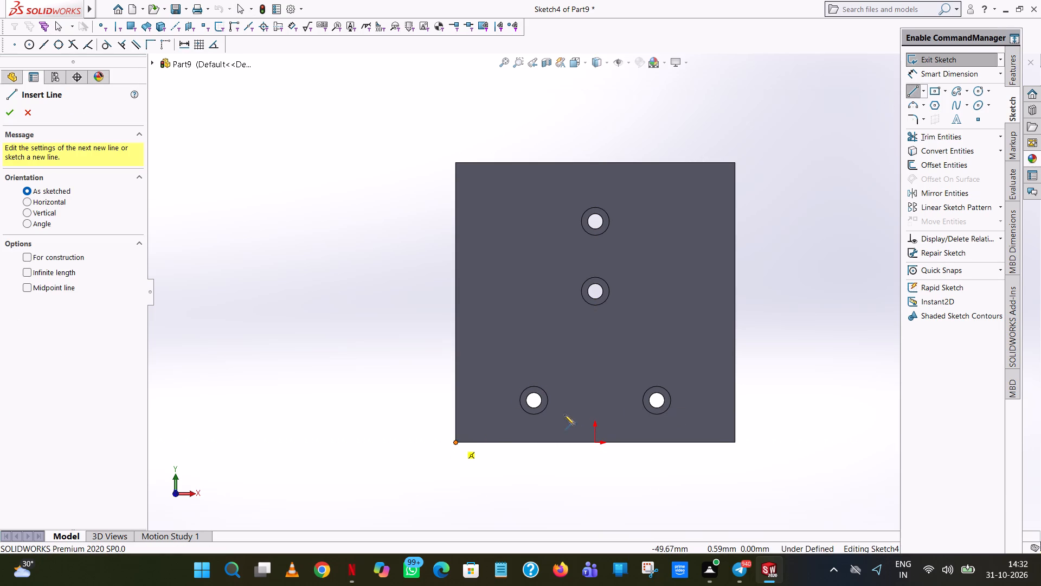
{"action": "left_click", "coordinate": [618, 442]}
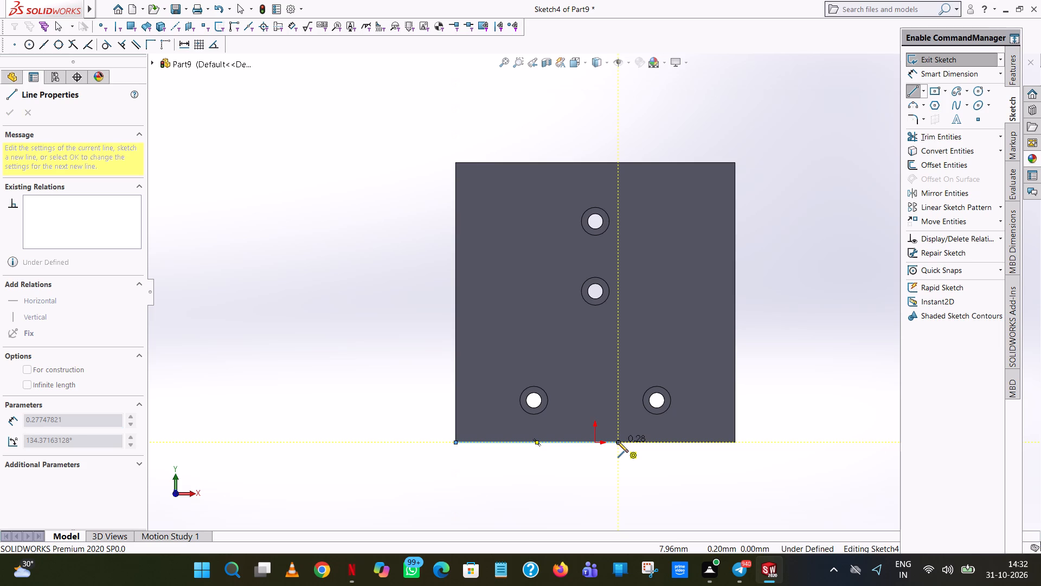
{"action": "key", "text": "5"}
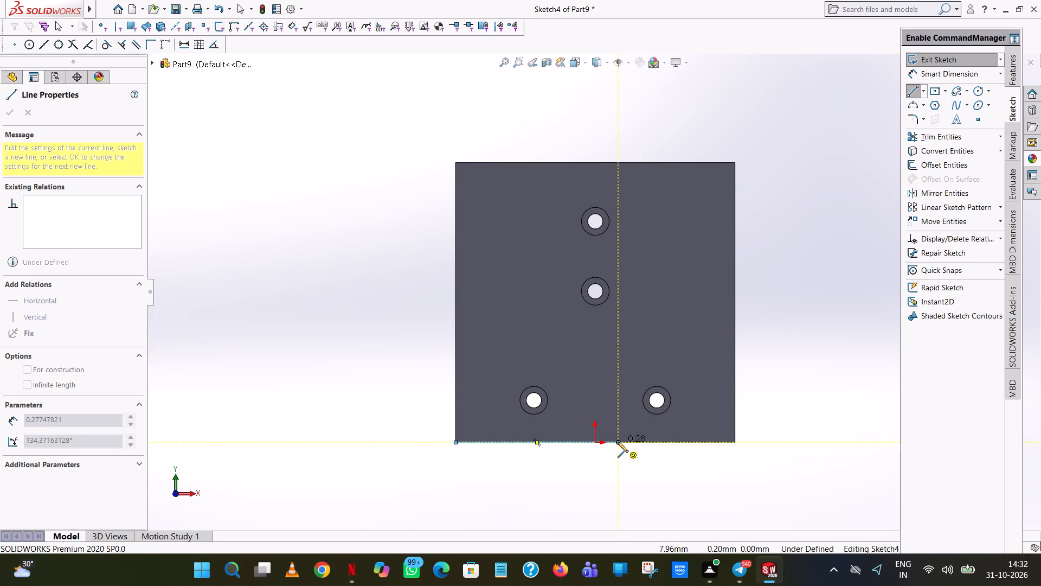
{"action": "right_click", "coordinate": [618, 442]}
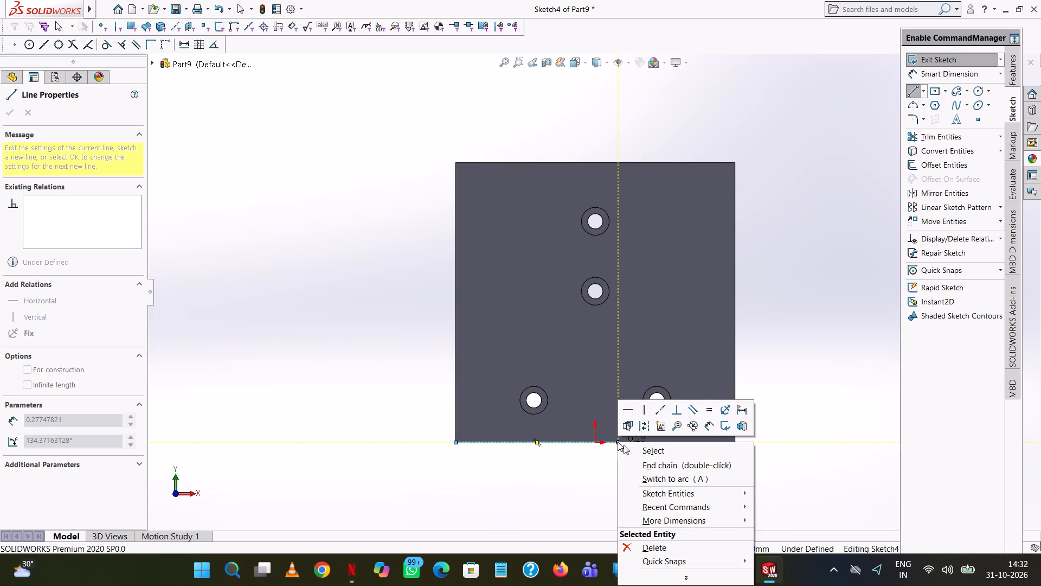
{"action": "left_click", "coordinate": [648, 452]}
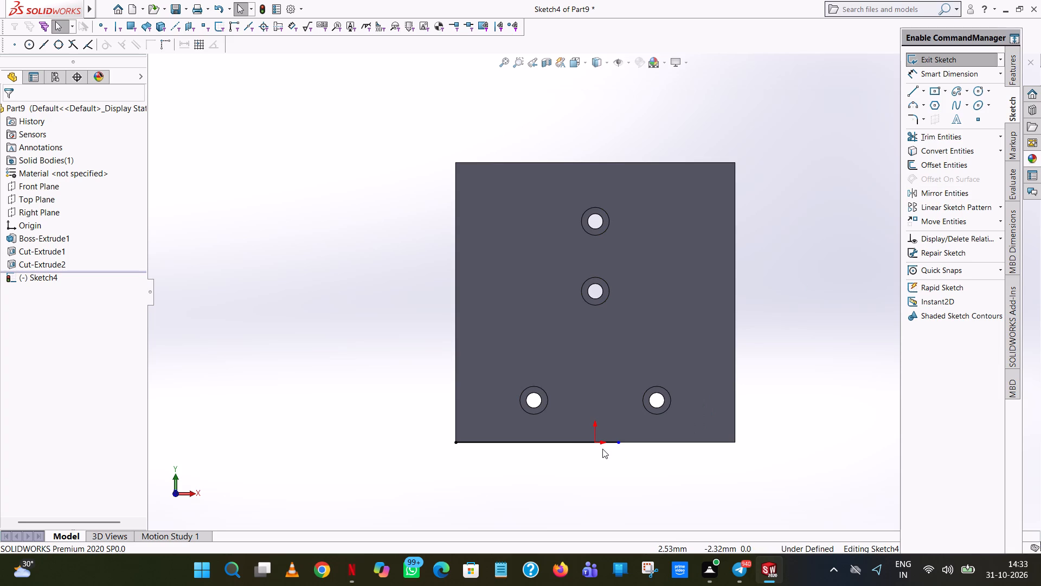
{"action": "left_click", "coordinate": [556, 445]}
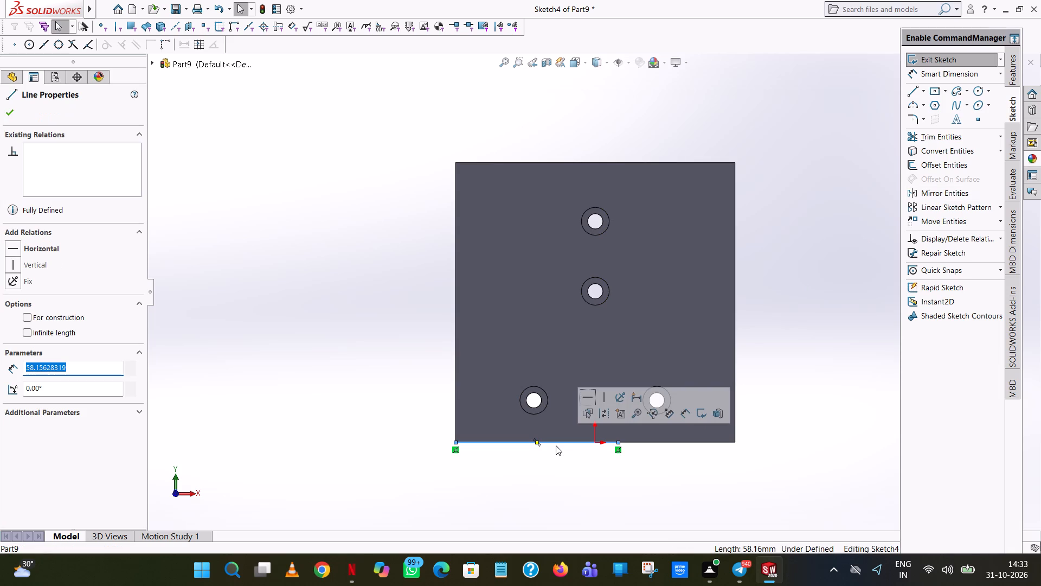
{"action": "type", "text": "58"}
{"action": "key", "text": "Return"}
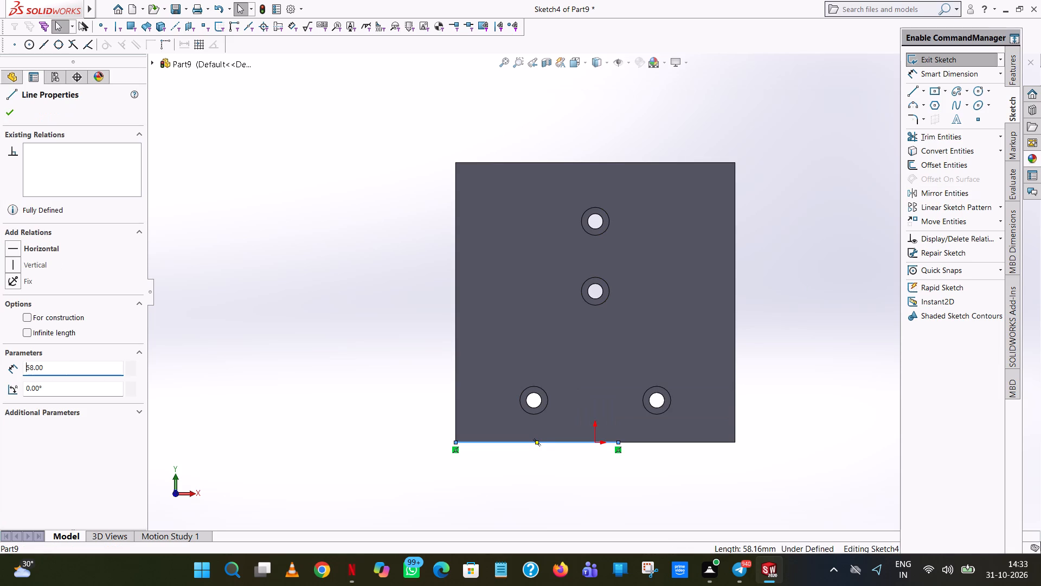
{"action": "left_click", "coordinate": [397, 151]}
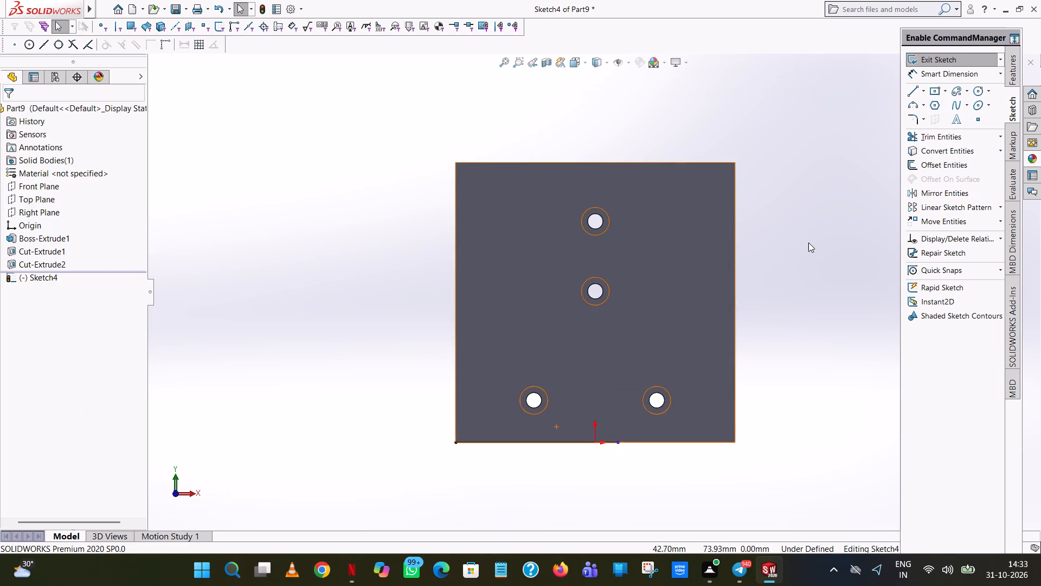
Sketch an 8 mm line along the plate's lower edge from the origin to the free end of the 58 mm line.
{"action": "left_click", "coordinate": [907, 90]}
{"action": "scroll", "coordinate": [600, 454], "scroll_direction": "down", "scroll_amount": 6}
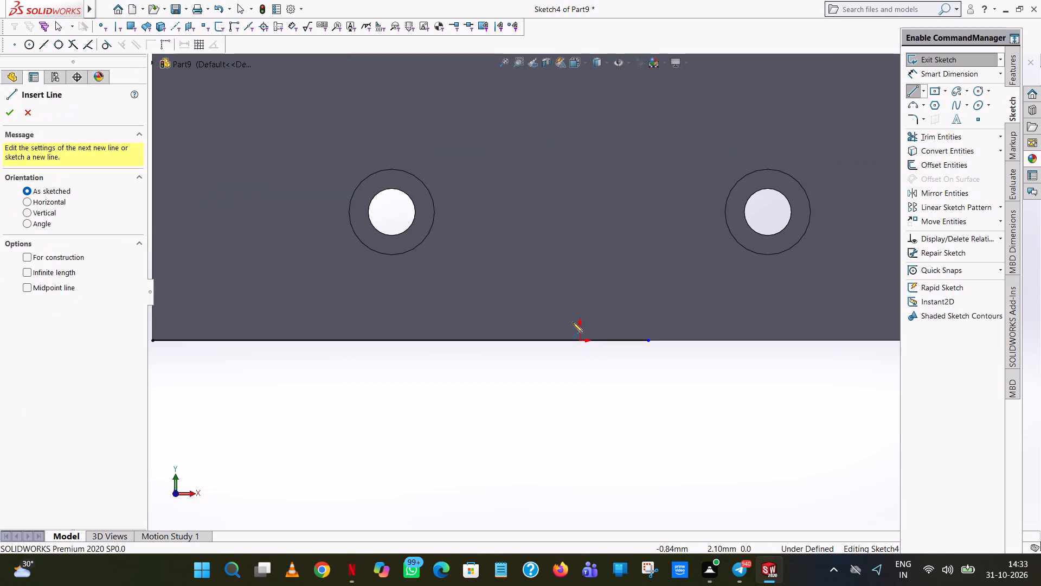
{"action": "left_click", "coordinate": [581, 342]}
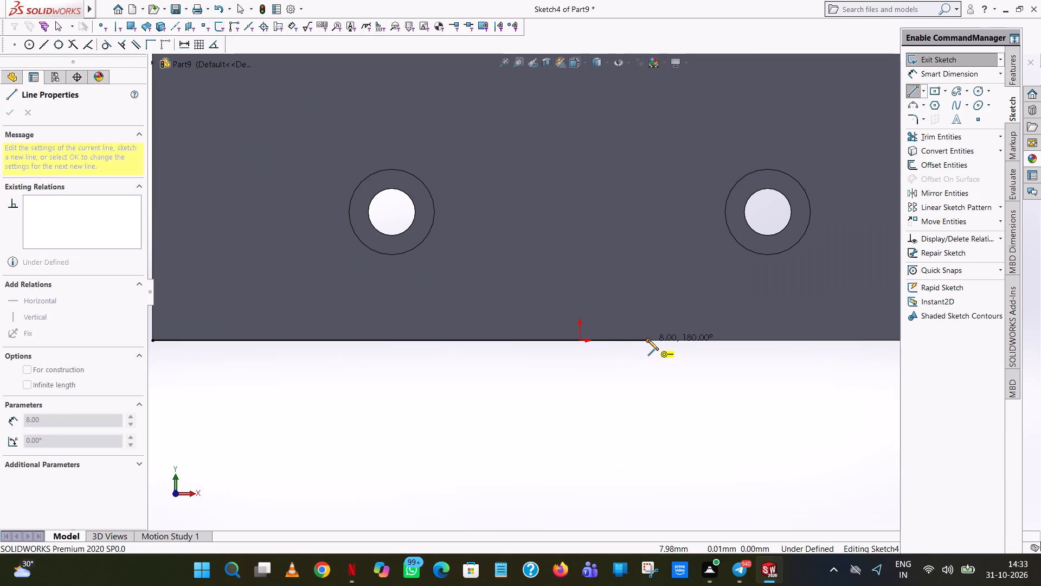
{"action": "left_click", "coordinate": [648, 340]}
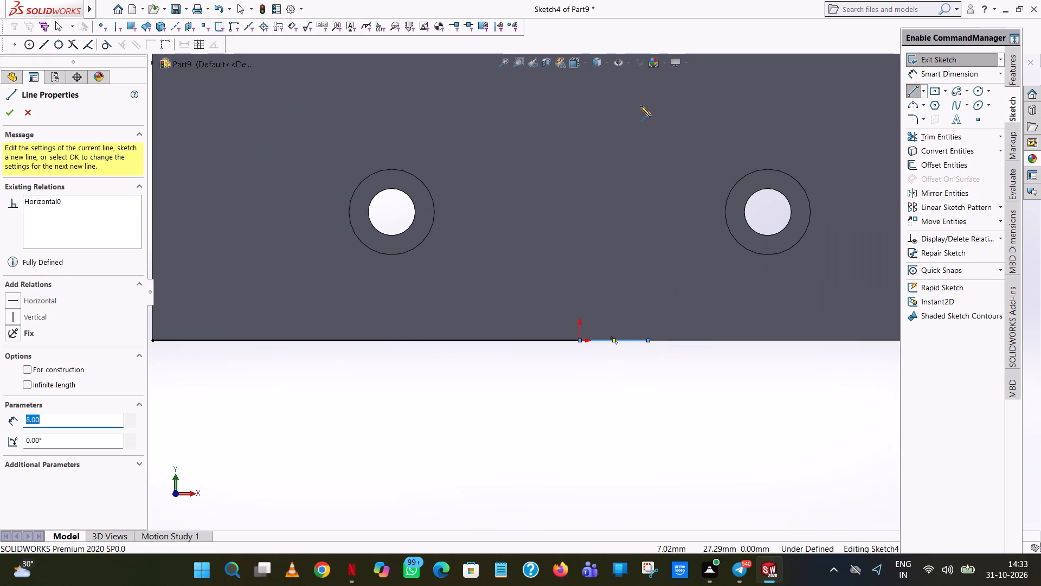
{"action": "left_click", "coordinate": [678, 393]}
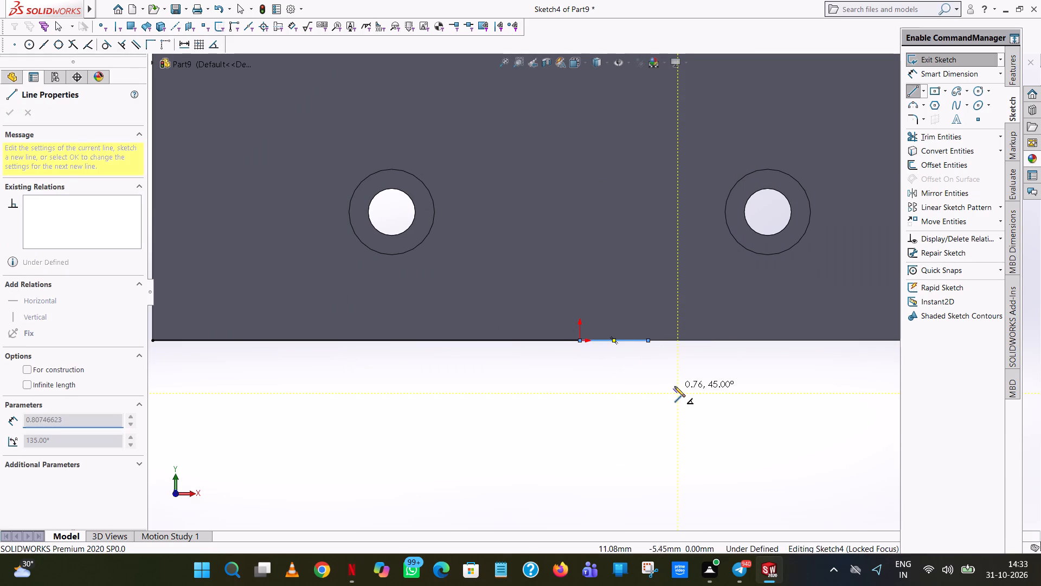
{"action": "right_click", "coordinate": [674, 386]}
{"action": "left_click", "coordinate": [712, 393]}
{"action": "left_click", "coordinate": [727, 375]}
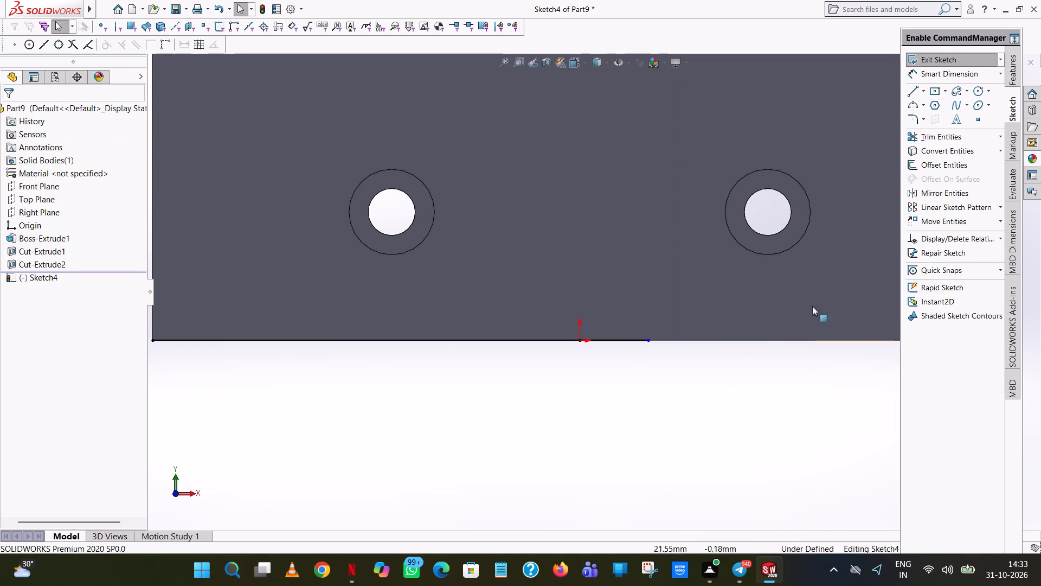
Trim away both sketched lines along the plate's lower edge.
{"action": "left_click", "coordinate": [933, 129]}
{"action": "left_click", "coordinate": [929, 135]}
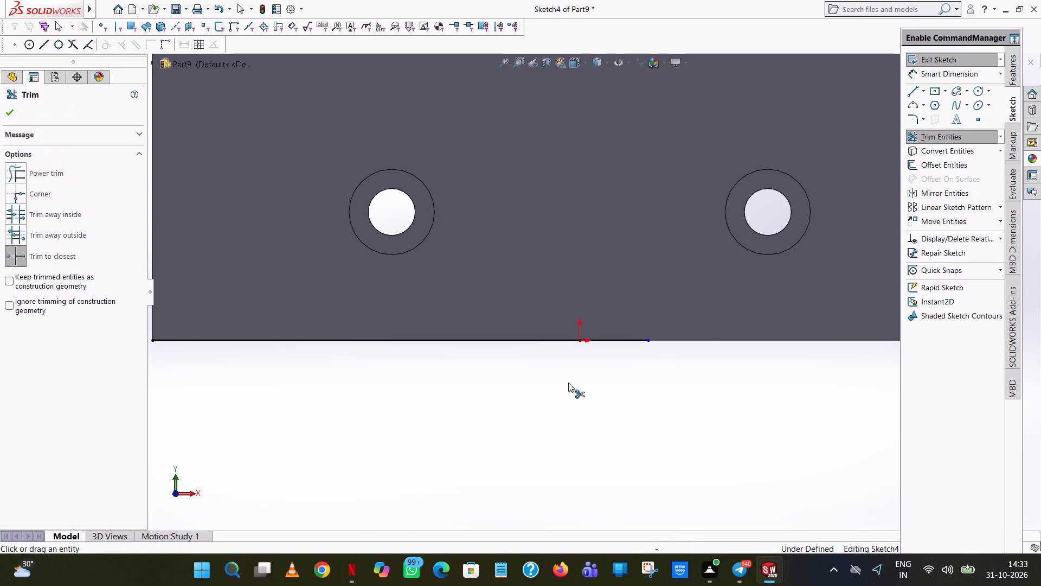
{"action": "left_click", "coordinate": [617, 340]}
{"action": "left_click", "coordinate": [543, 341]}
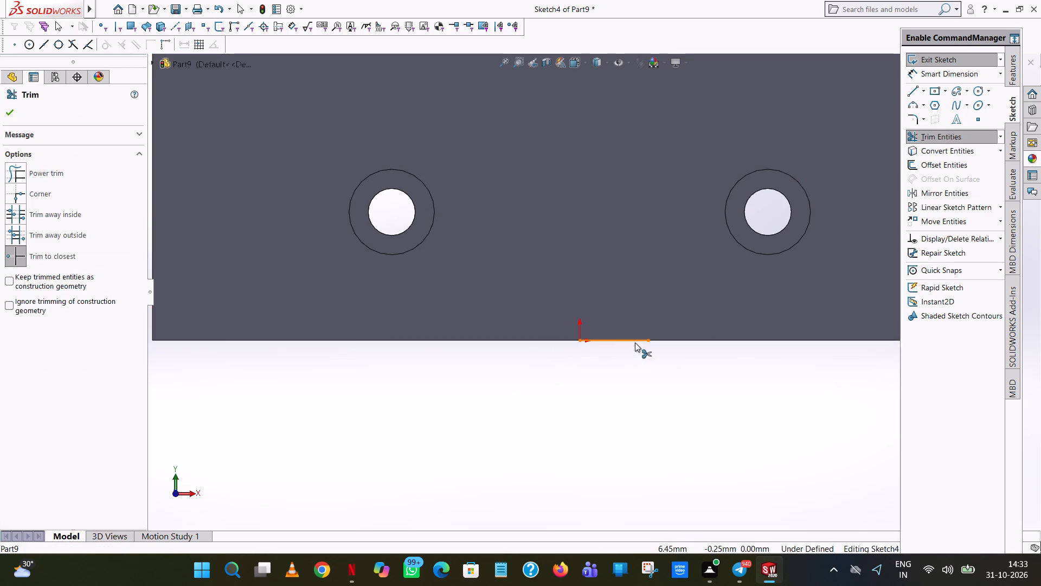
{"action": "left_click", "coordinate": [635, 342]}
Sketch an 8 mm line rightward from the origin along the plate's lower edge, with a 15 mm vertical line rising from its end.
{"action": "left_click", "coordinate": [913, 91]}
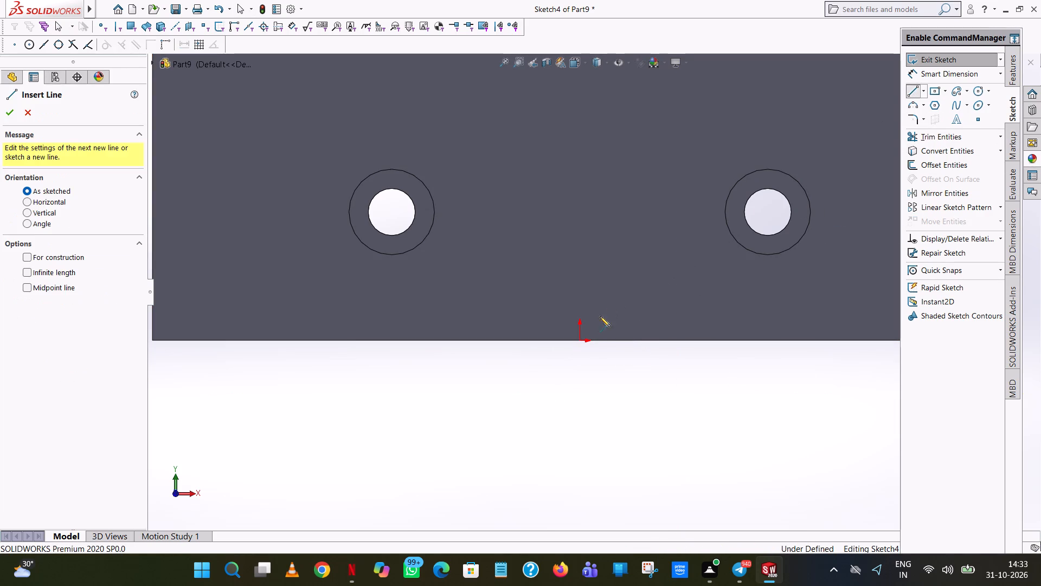
{"action": "left_click", "coordinate": [580, 342]}
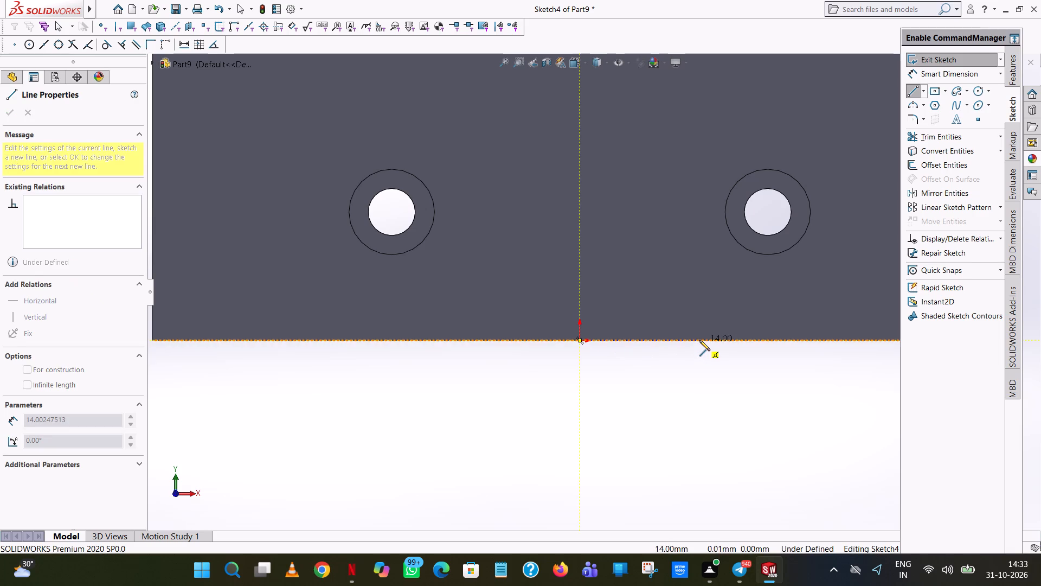
{"action": "left_click", "coordinate": [699, 340]}
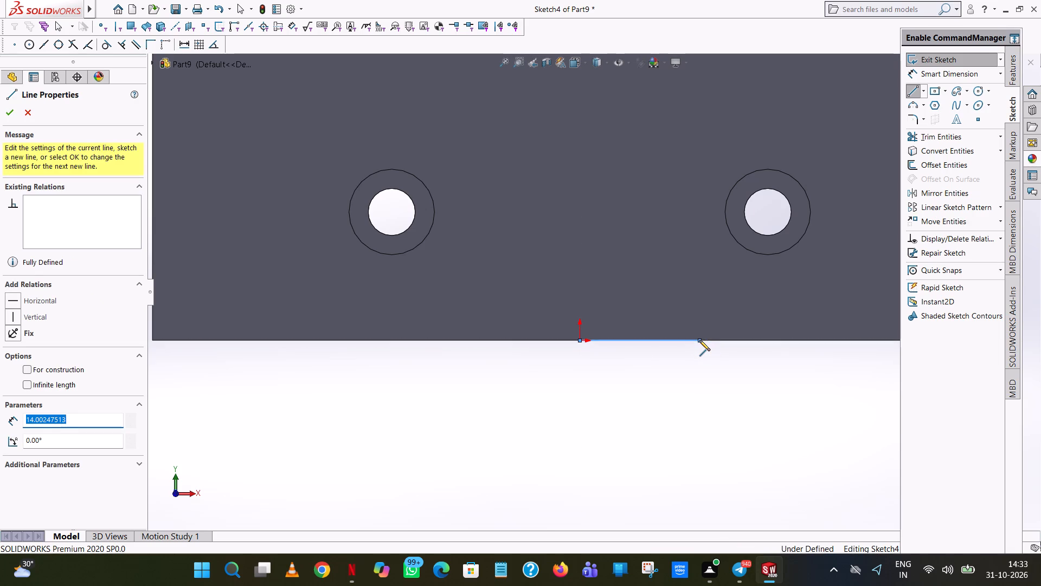
{"action": "key", "text": "8"}
{"action": "key", "text": "Return"}
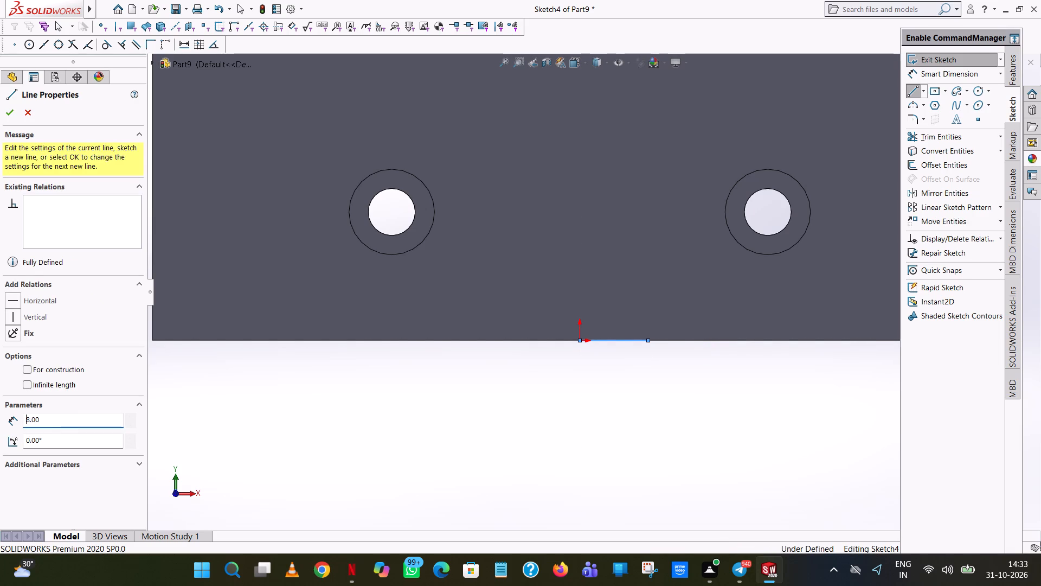
{"action": "scroll", "coordinate": [664, 143], "scroll_direction": "up", "scroll_amount": 6}
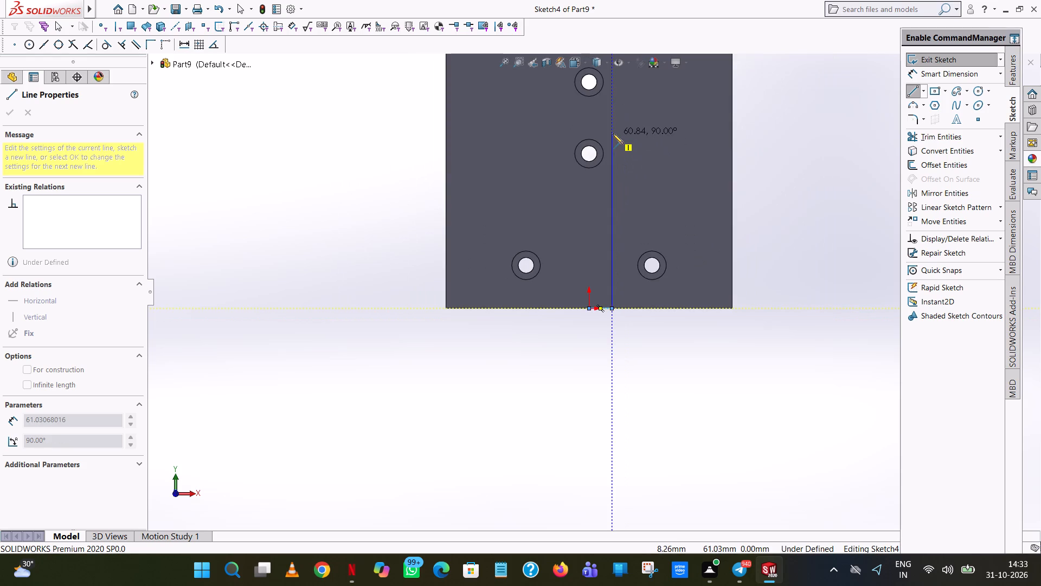
{"action": "left_click", "coordinate": [612, 246]}
{"action": "type", "text": "15"}
{"action": "key", "text": "Return"}
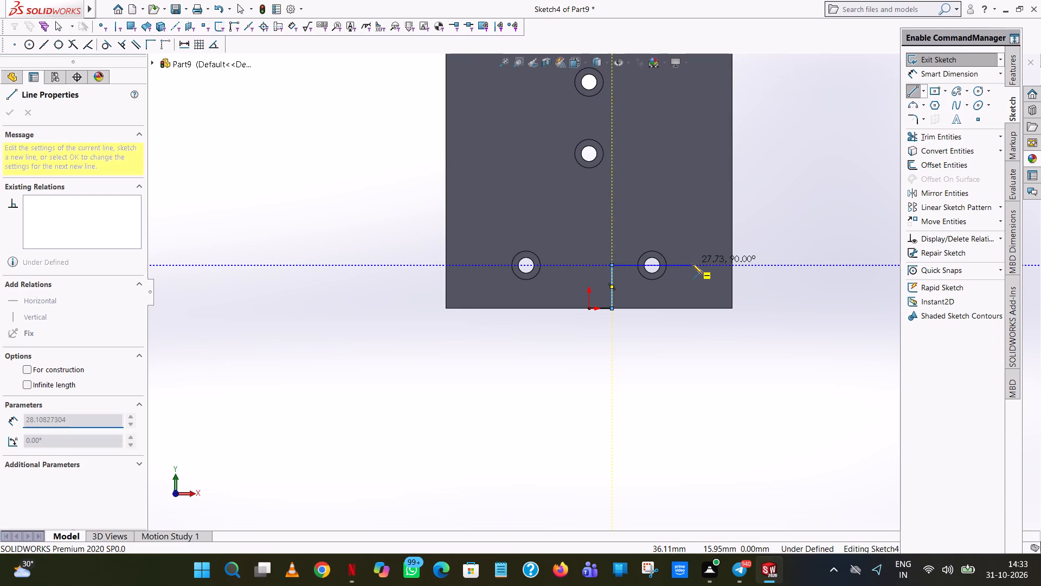
{"action": "right_click", "coordinate": [589, 153]}
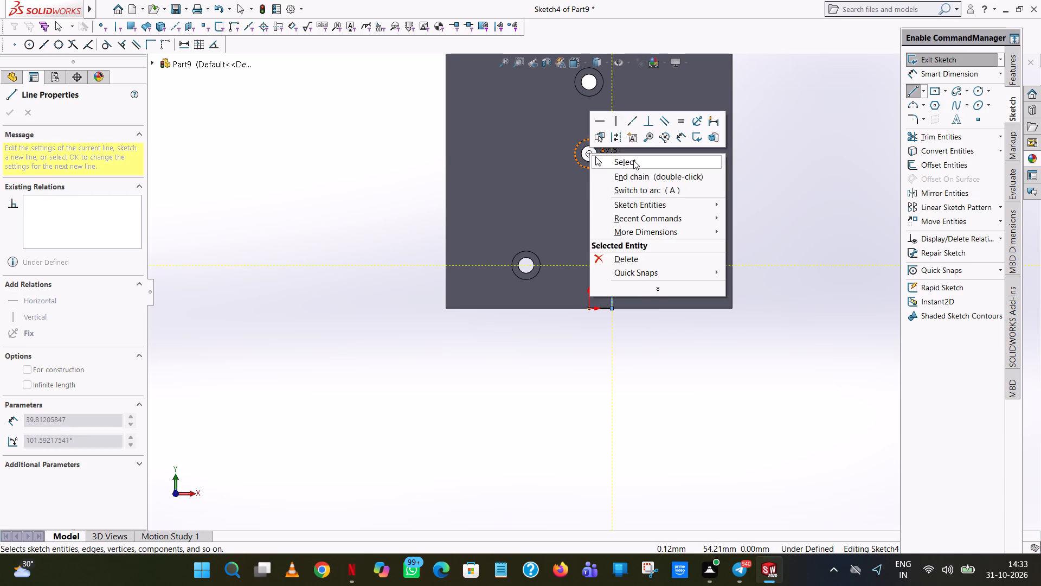
{"action": "left_click", "coordinate": [633, 160]}
Sketch an 8 mm line leftward from the origin along the lower edge, with a 15 mm vertical line rising from its end.
{"action": "left_click", "coordinate": [908, 97]}
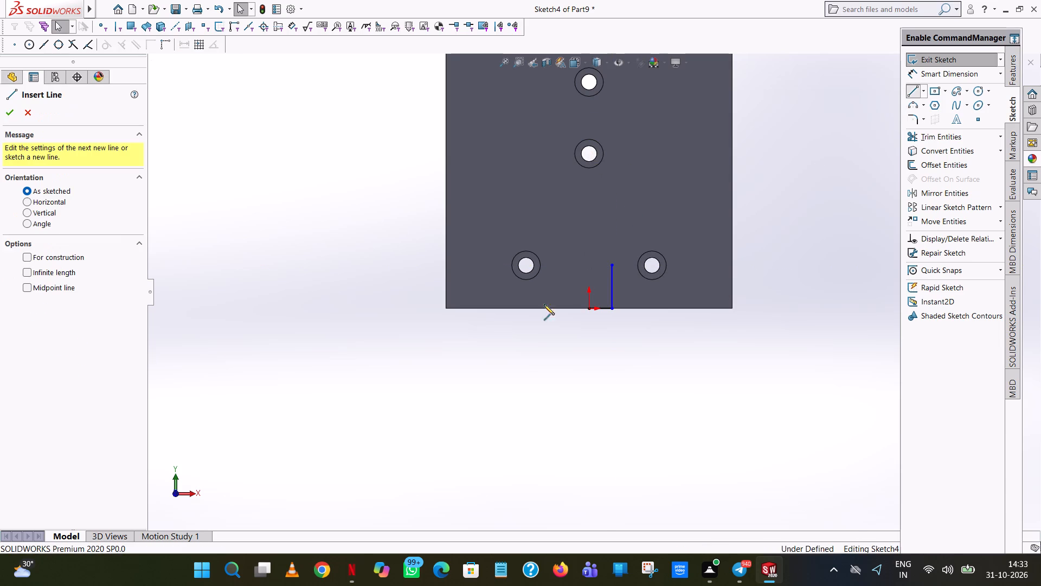
{"action": "scroll", "coordinate": [584, 281], "scroll_direction": "down", "scroll_amount": 5}
{"action": "left_click", "coordinate": [601, 355]}
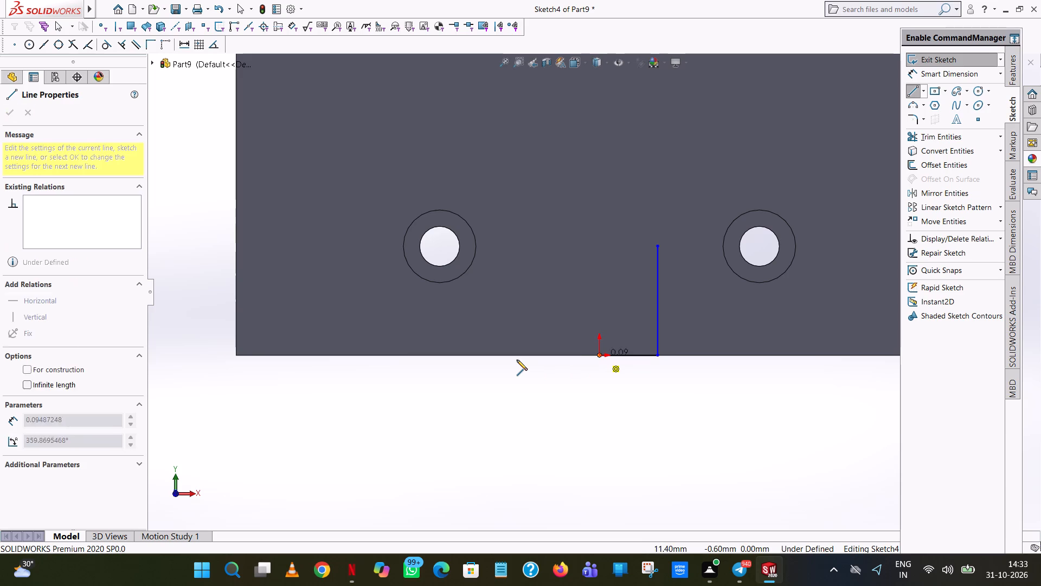
{"action": "left_click", "coordinate": [518, 354]}
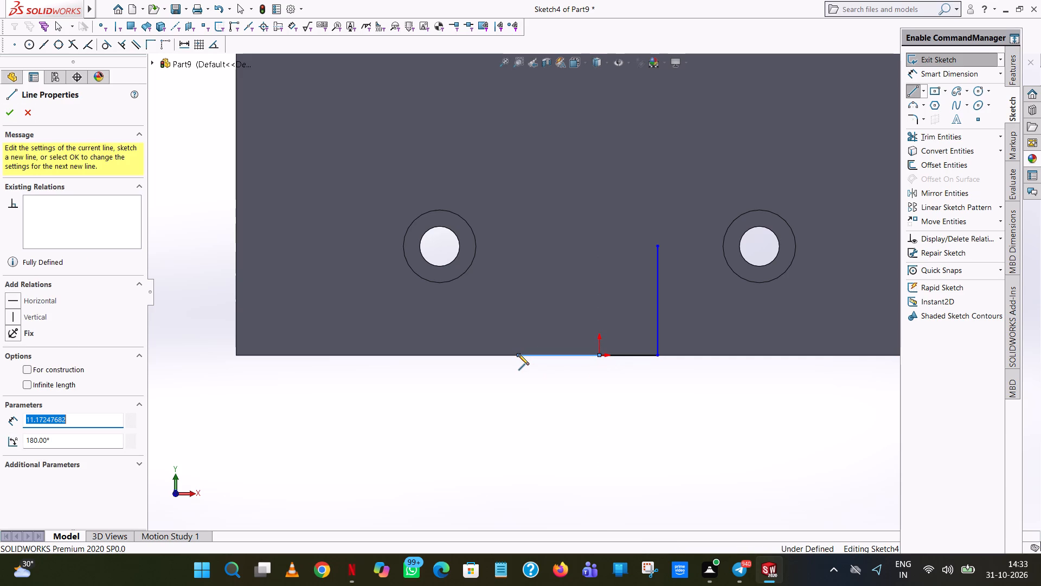
{"action": "type", "text": "8+"}
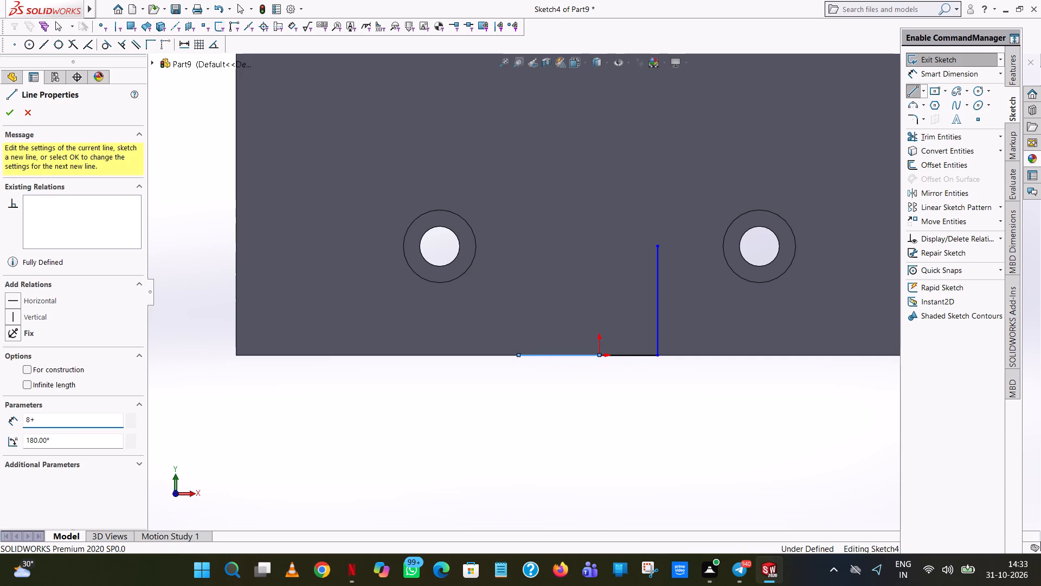
{"action": "key", "text": "BackSpace"}
{"action": "key", "text": "Return"}
{"action": "left_click", "coordinate": [539, 245]}
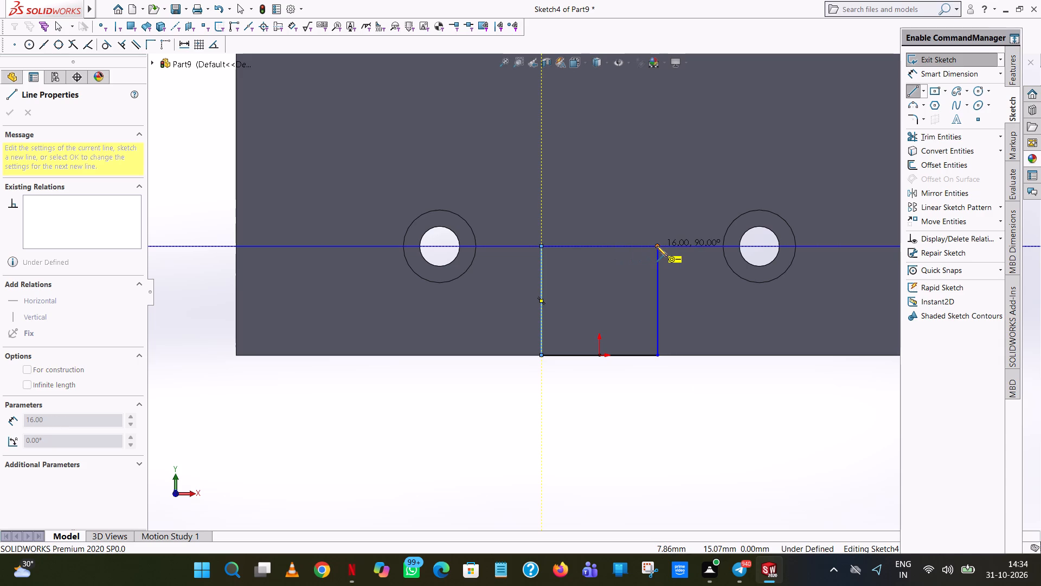
{"action": "right_click", "coordinate": [620, 255]}
{"action": "left_click", "coordinate": [647, 260]}
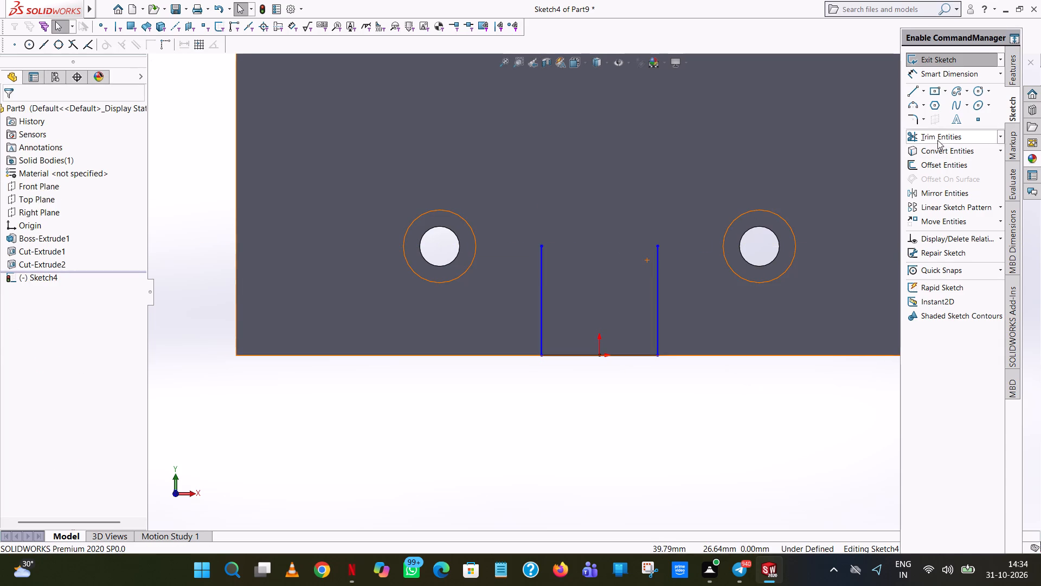
Sketch a circle of 1 mm radius centred on the upper end of each 15 mm vertical line.
{"action": "left_click", "coordinate": [976, 92]}
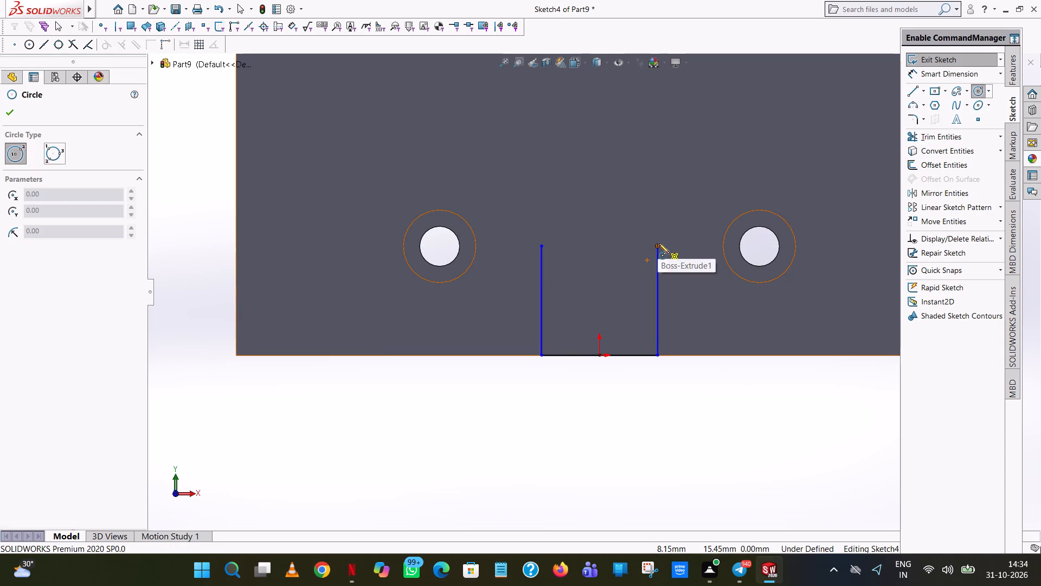
{"action": "left_click", "coordinate": [659, 245]}
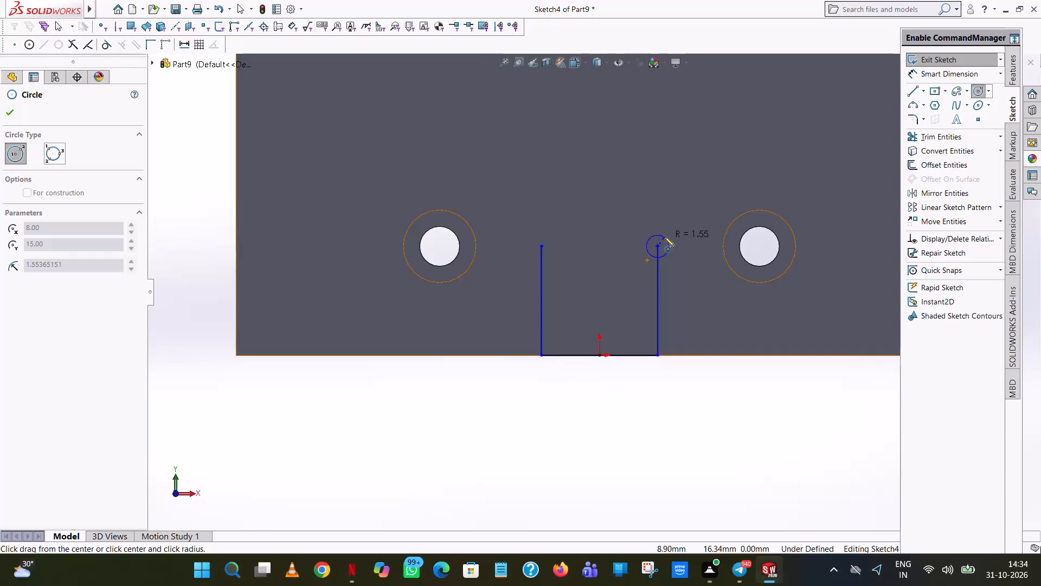
{"action": "left_click", "coordinate": [664, 237]}
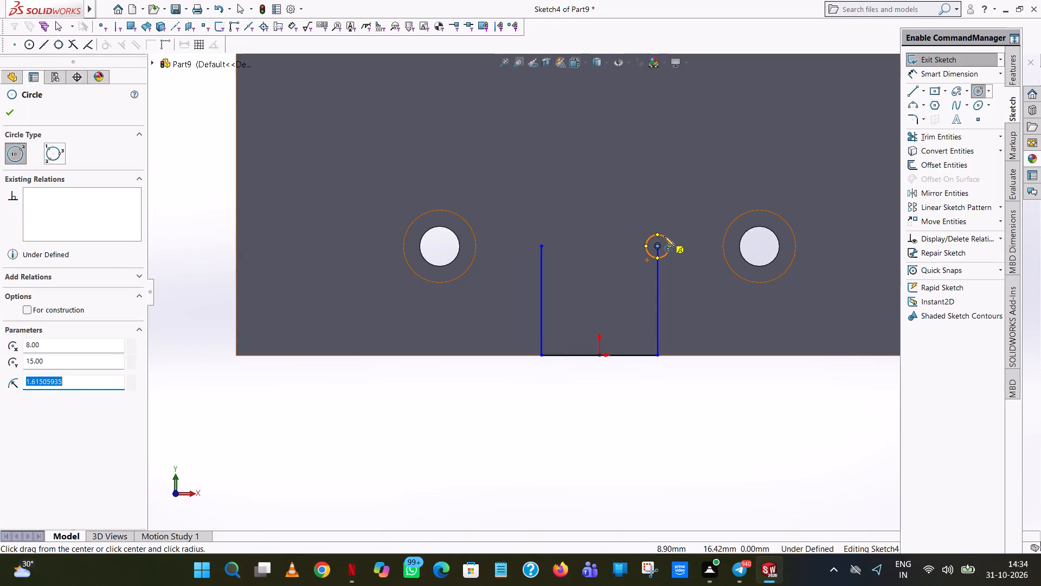
{"action": "key", "text": "1"}
{"action": "key", "text": "Return"}
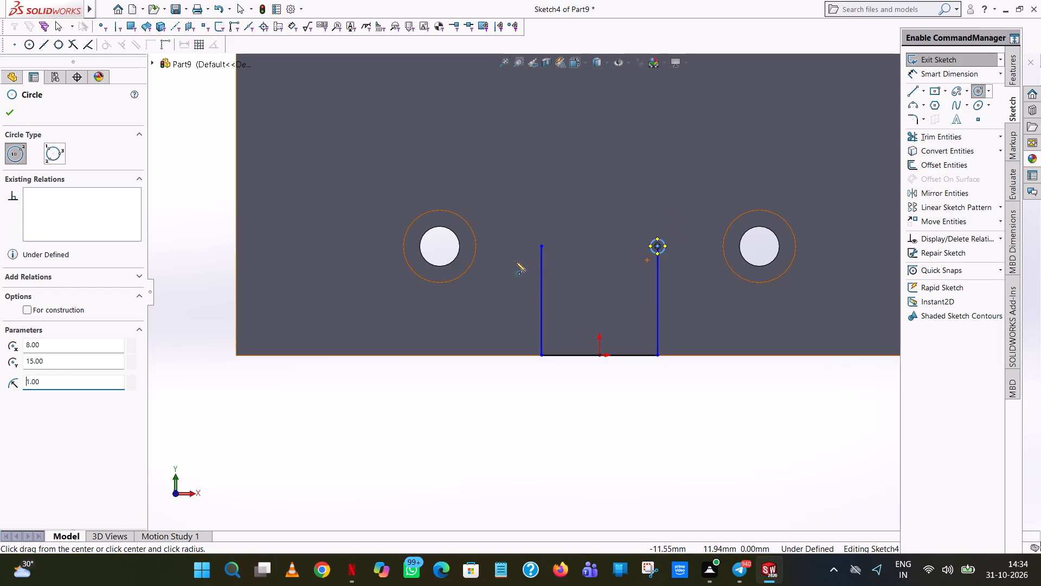
{"action": "left_click", "coordinate": [542, 245]}
{"action": "left_click", "coordinate": [544, 235]}
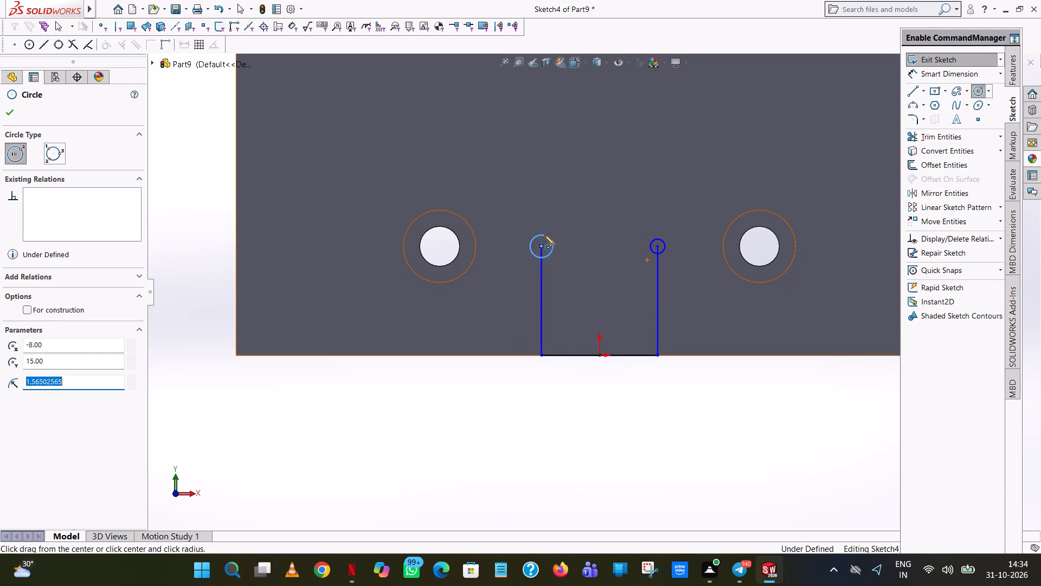
{"action": "key", "text": "1"}
{"action": "key", "text": "Return"}
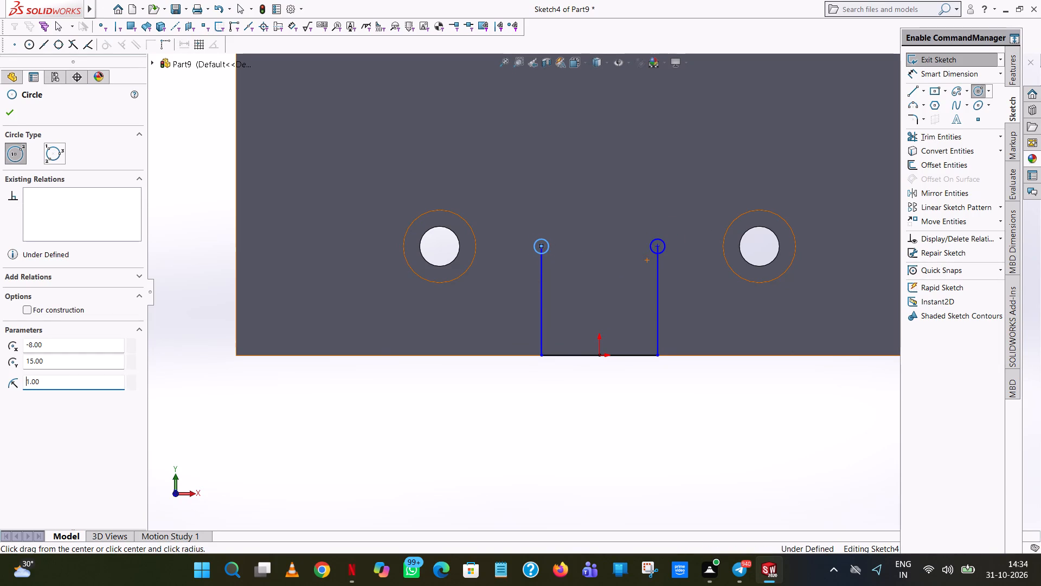
{"action": "right_click", "coordinate": [543, 235]}
{"action": "left_click", "coordinate": [562, 242]}
Sketch a 66.50 mm vertical line upward from the lower end of the right-hand 15 mm line.
{"action": "scroll", "coordinate": [537, 222], "scroll_direction": "up", "scroll_amount": 2}
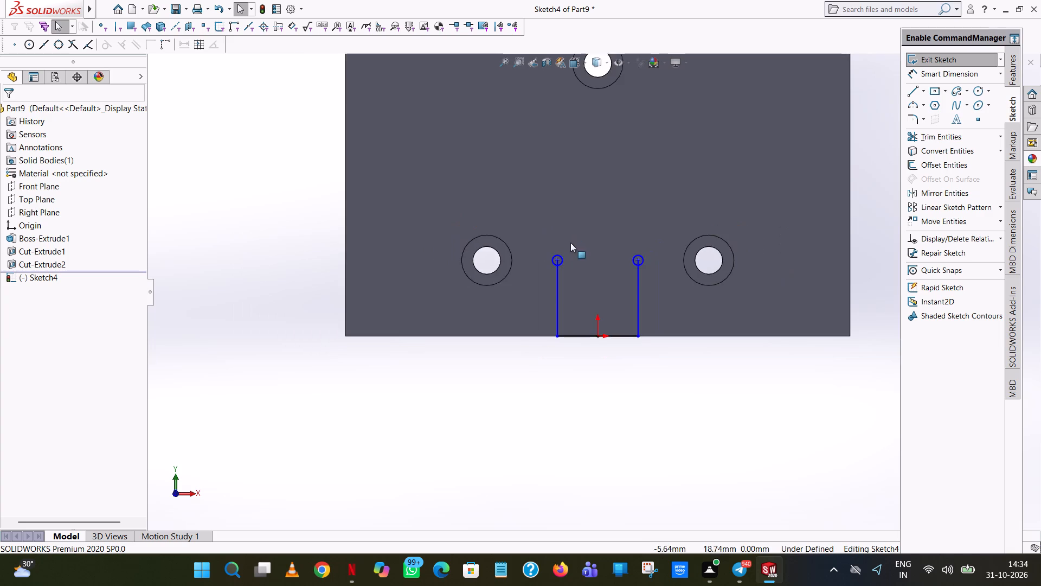
{"action": "scroll", "coordinate": [581, 234], "scroll_direction": "up", "scroll_amount": 3}
{"action": "scroll", "coordinate": [592, 276], "scroll_direction": "down", "scroll_amount": 2}
{"action": "scroll", "coordinate": [710, 235], "scroll_direction": "down", "scroll_amount": 2}
{"action": "scroll", "coordinate": [706, 232], "scroll_direction": "up", "scroll_amount": 2}
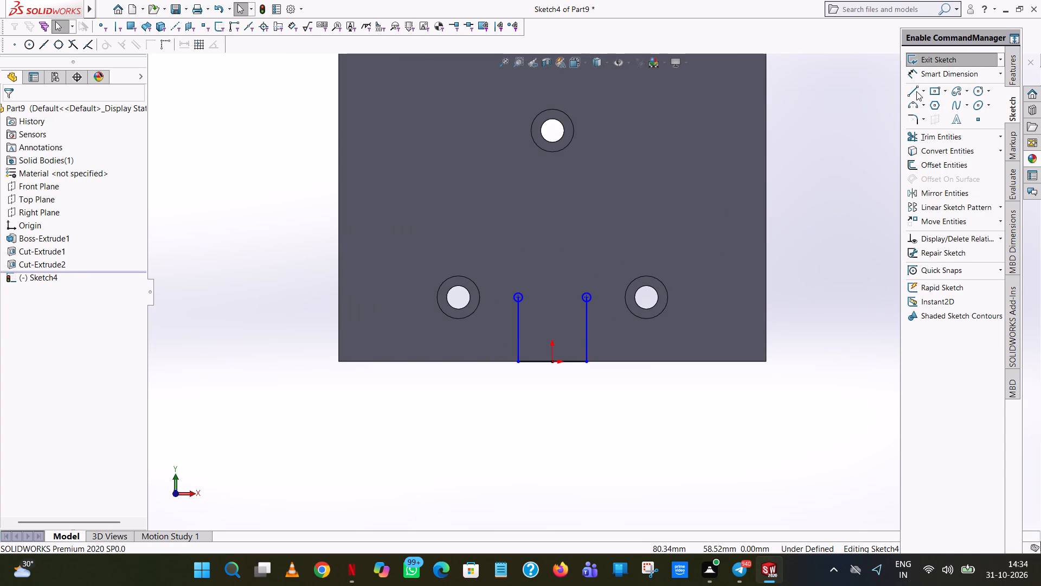
{"action": "left_click", "coordinate": [916, 91]}
{"action": "scroll", "coordinate": [585, 298], "scroll_direction": "down", "scroll_amount": 10}
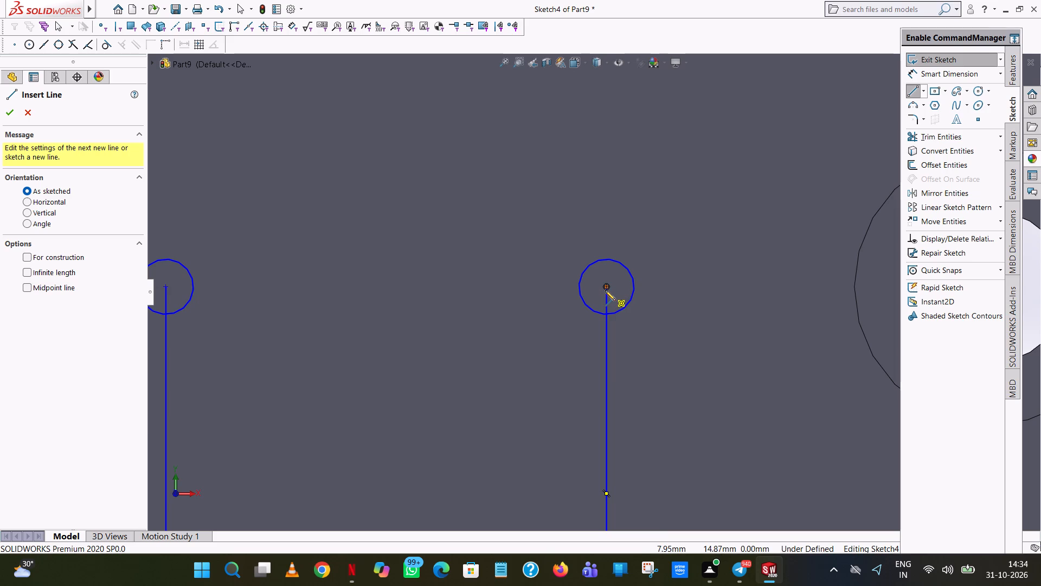
{"action": "scroll", "coordinate": [625, 411], "scroll_direction": "up", "scroll_amount": 5}
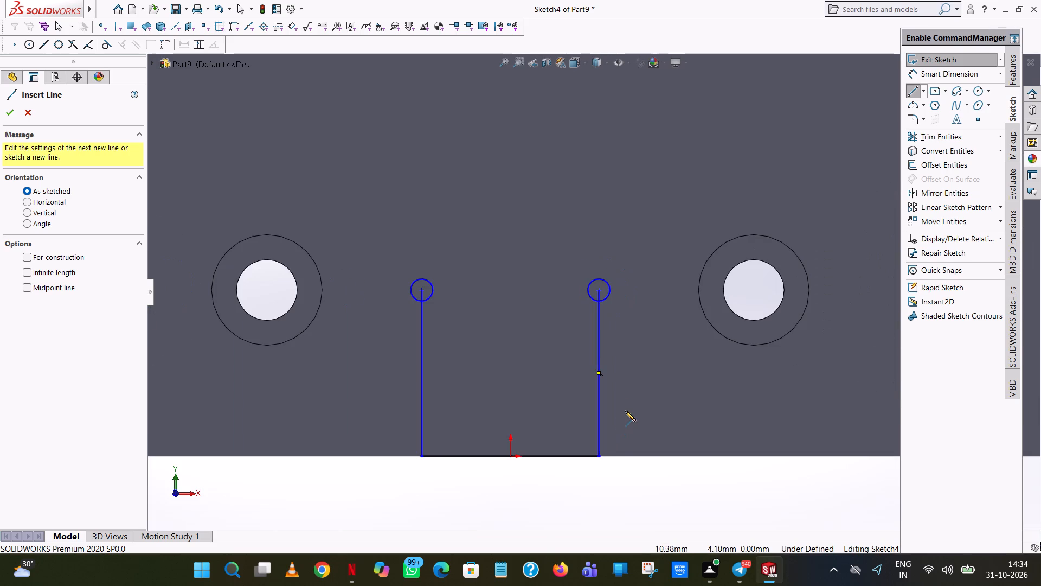
{"action": "left_click", "coordinate": [601, 457]}
{"action": "scroll", "coordinate": [597, 131], "scroll_direction": "up", "scroll_amount": 7}
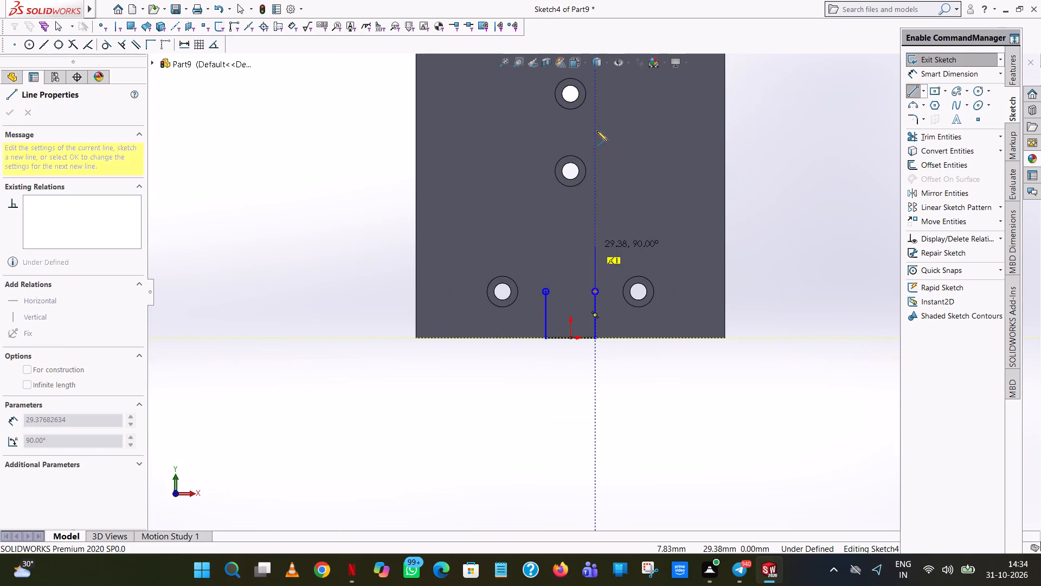
{"action": "left_click", "coordinate": [594, 160]}
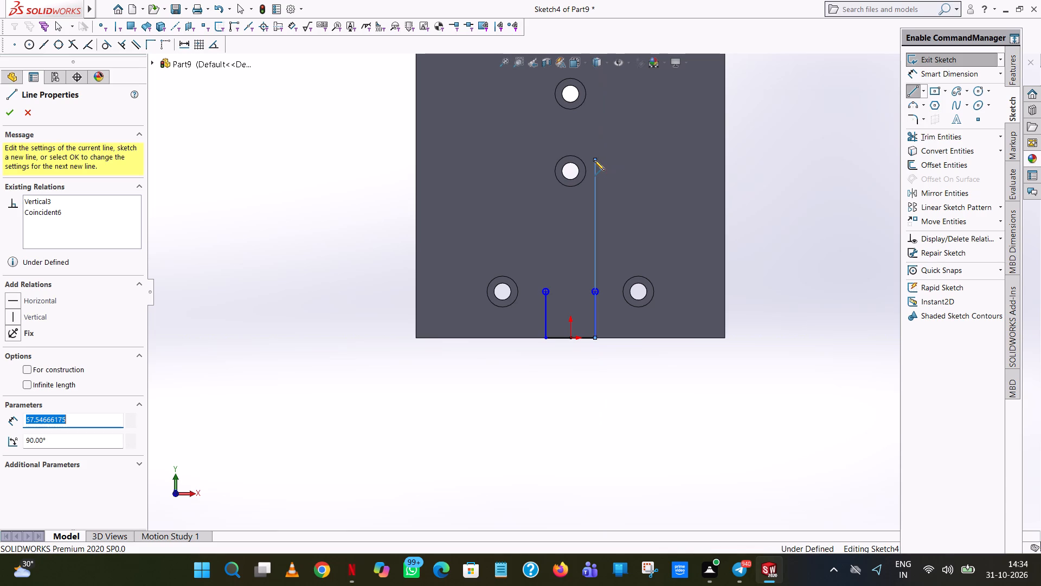
{"action": "type", "text": "66.50"}
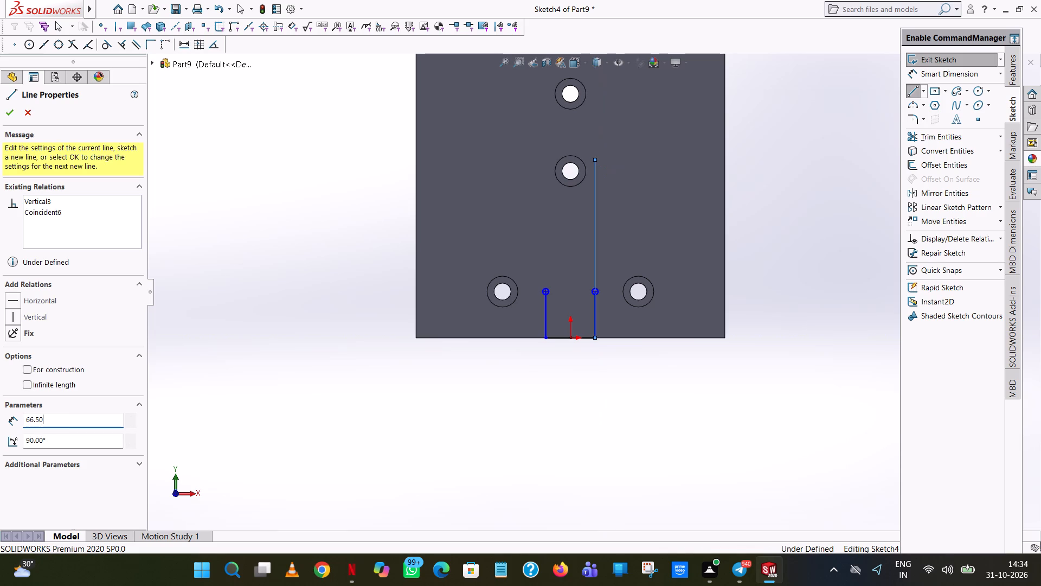
{"action": "key", "text": "Return"}
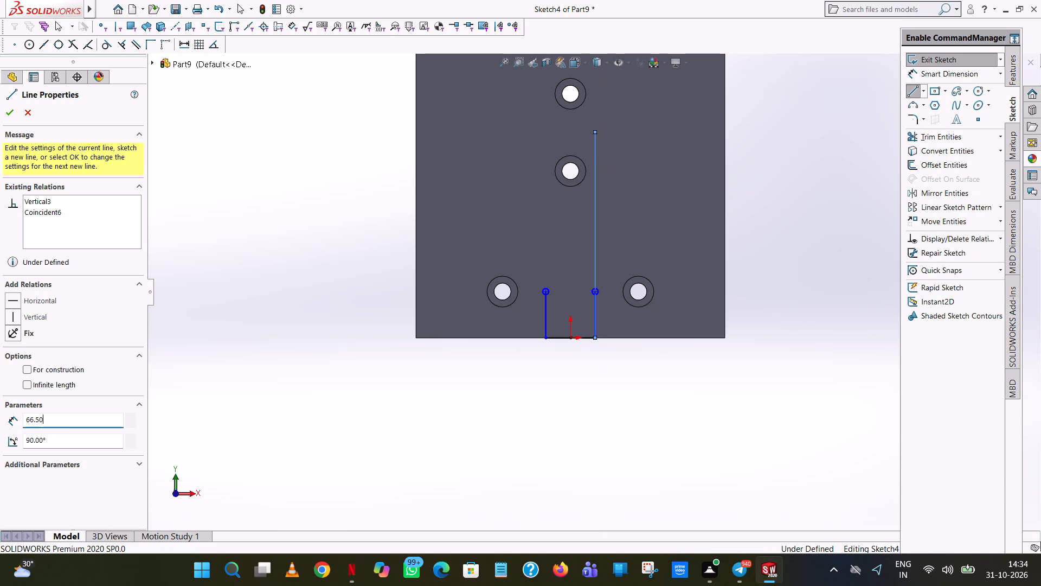
{"action": "right_click", "coordinate": [594, 161]}
{"action": "left_click", "coordinate": [637, 168]}
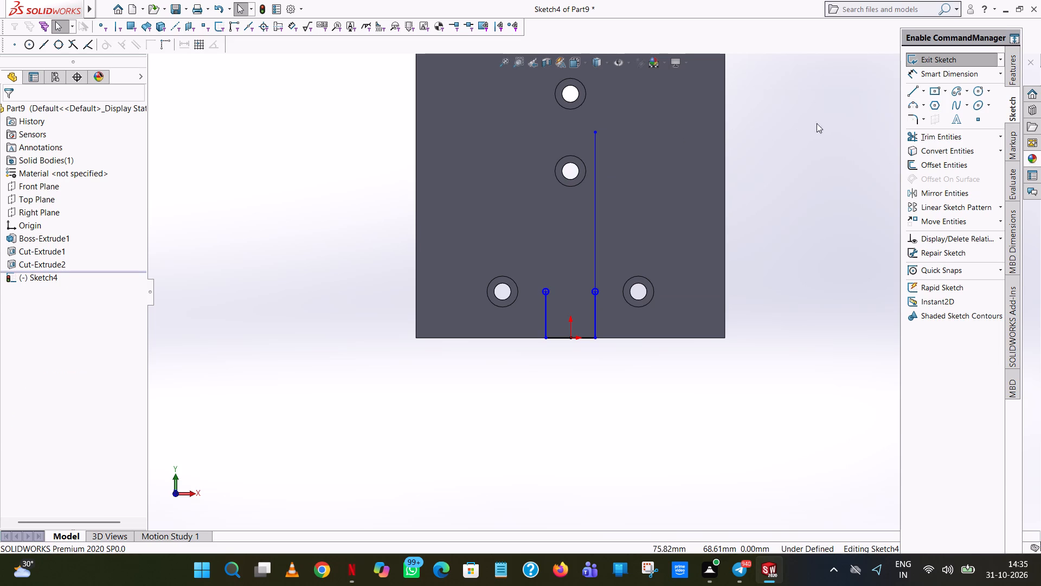
Sketch a circle of 1 mm radius centred on the upper end of the 66.50 mm vertical line.
{"action": "left_click", "coordinate": [975, 93]}
{"action": "scroll", "coordinate": [589, 138], "scroll_direction": "down", "scroll_amount": 7}
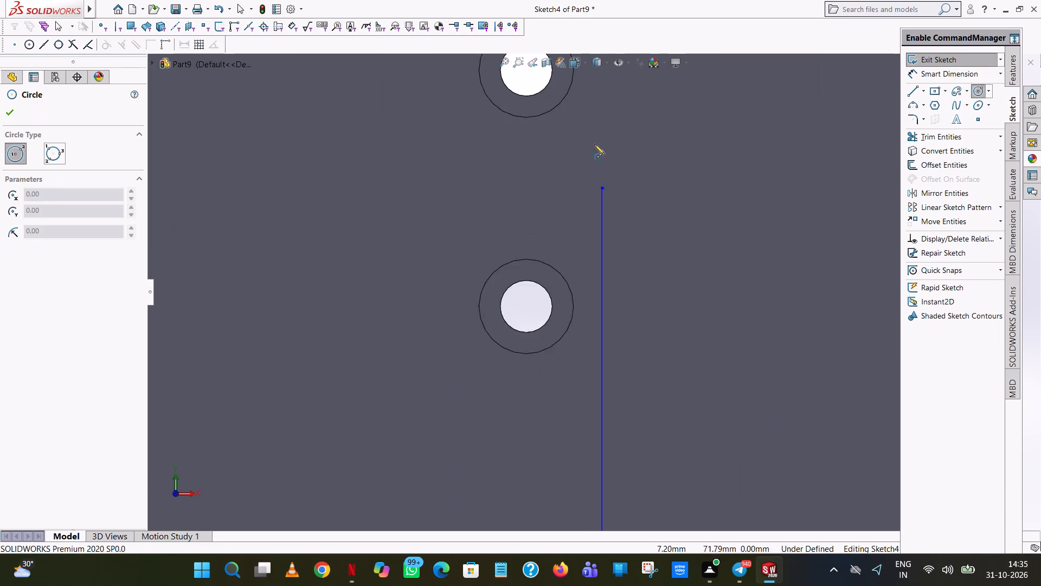
{"action": "left_click", "coordinate": [606, 202]}
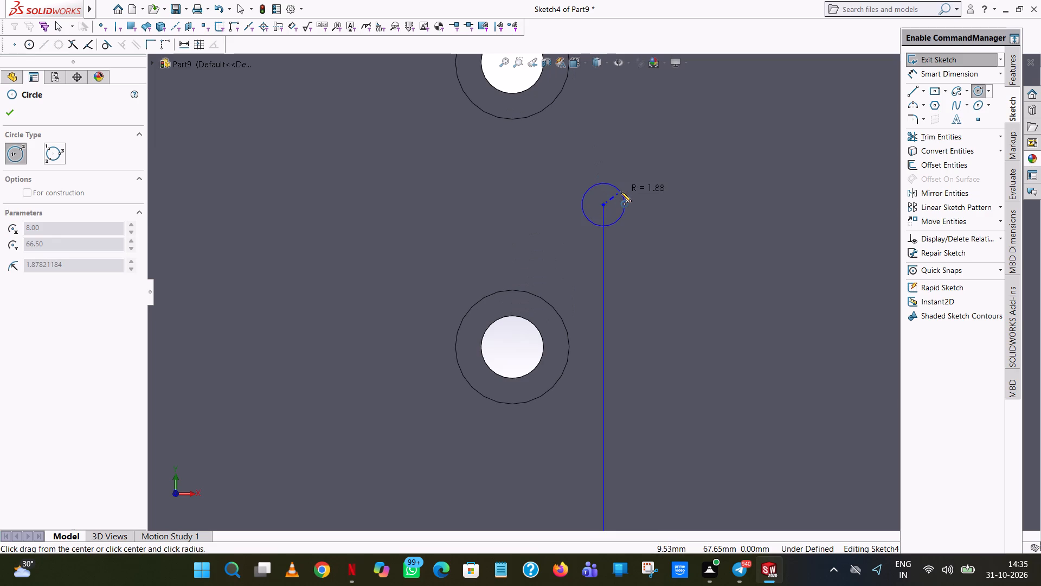
{"action": "left_click", "coordinate": [621, 192]}
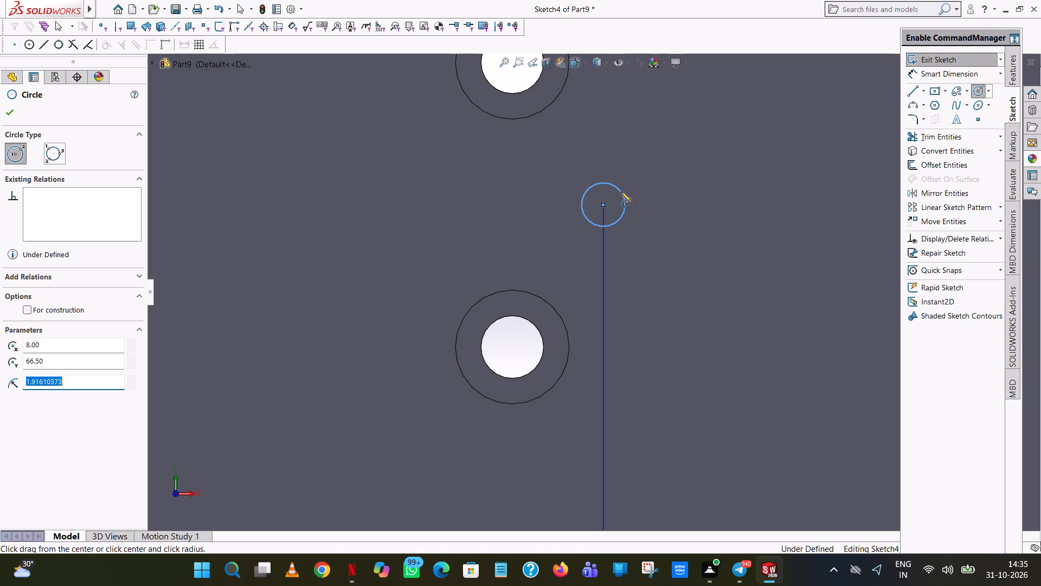
{"action": "key", "text": "1"}
{"action": "key", "text": "Return"}
{"action": "scroll", "coordinate": [621, 192], "scroll_direction": "up", "scroll_amount": 9}
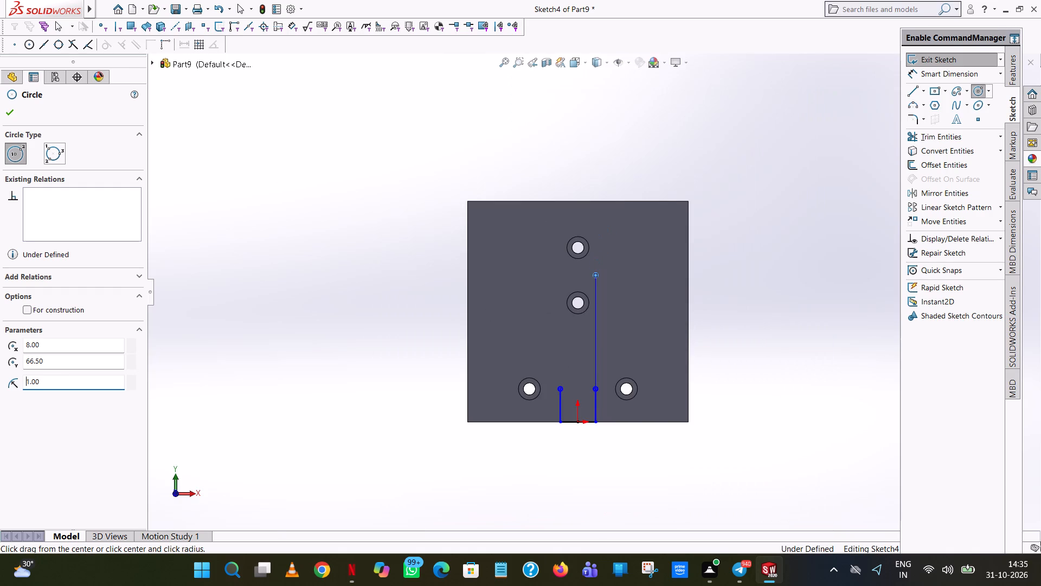
{"action": "left_click", "coordinate": [10, 111]}
{"action": "left_click", "coordinate": [671, 151]}
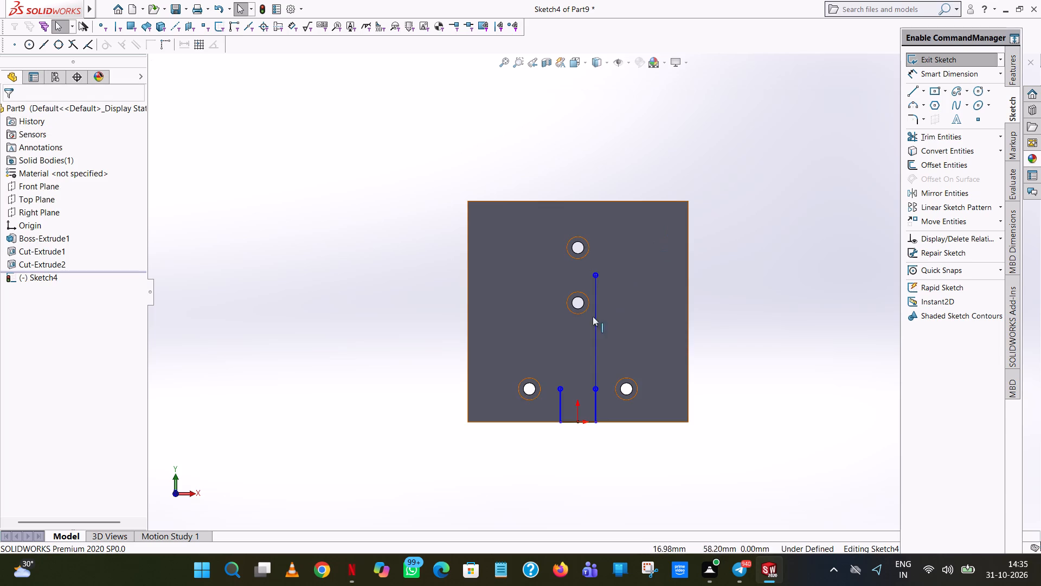
Sketch a 51.50 mm vertical line upward from the centre of the left-hand lower small circle, level with the upper right small circle.
{"action": "scroll", "coordinate": [579, 343], "scroll_direction": "down", "scroll_amount": 3}
{"action": "left_click", "coordinate": [910, 92]}
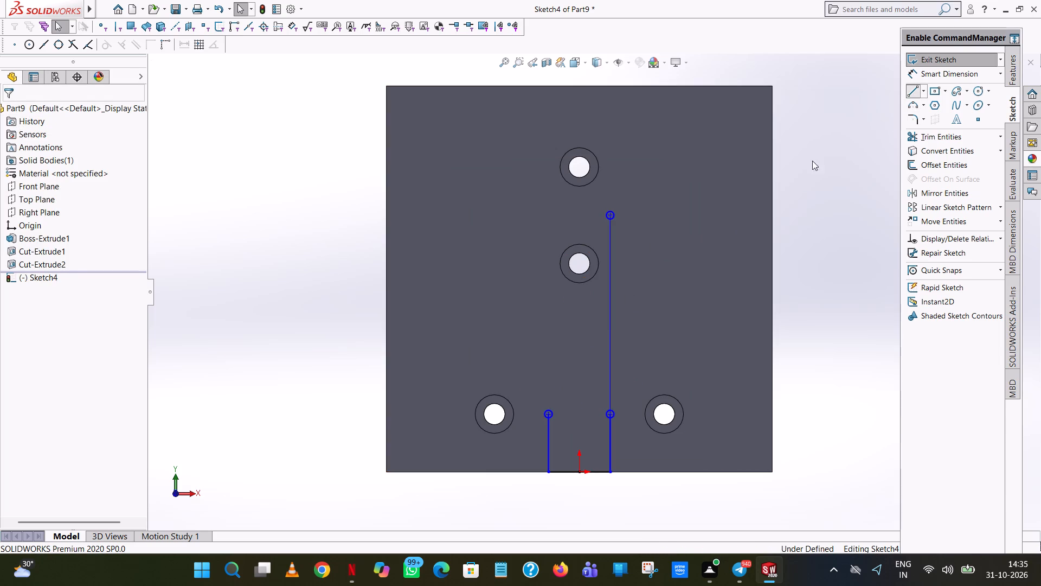
{"action": "left_click", "coordinate": [550, 414]}
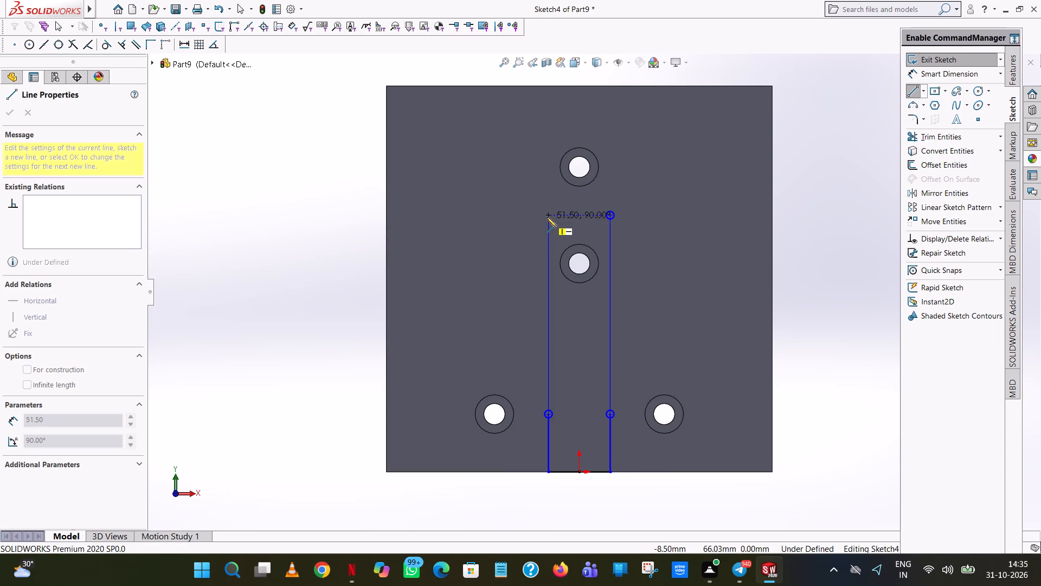
{"action": "left_click", "coordinate": [547, 217]}
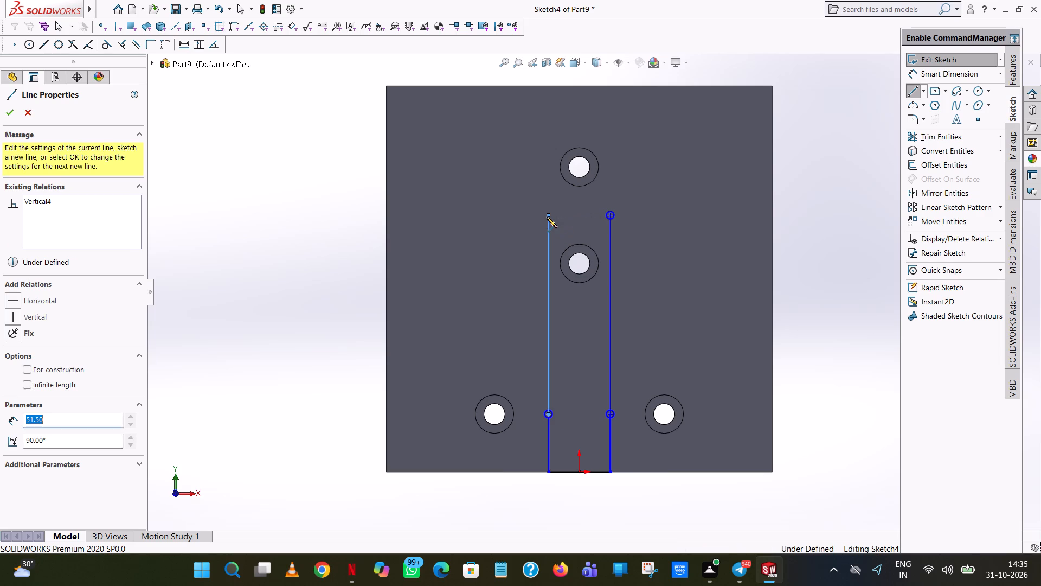
{"action": "right_click", "coordinate": [547, 217]}
{"action": "left_click", "coordinate": [595, 222]}
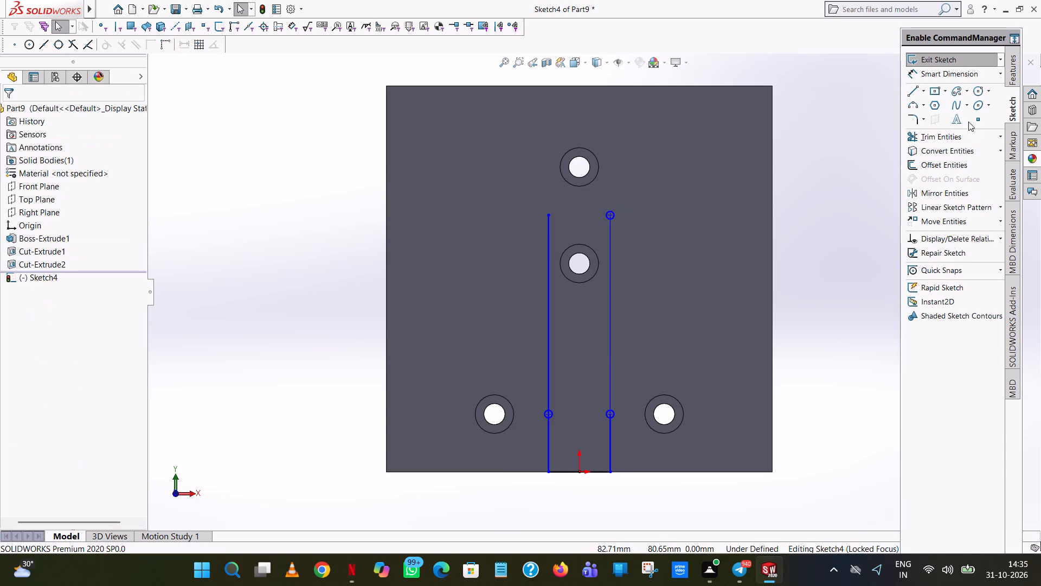
Sketch a circle of 1 mm radius centred on the upper end of the 51.50 mm vertical line.
{"action": "left_click", "coordinate": [980, 92]}
{"action": "scroll", "coordinate": [526, 225], "scroll_direction": "down", "scroll_amount": 6}
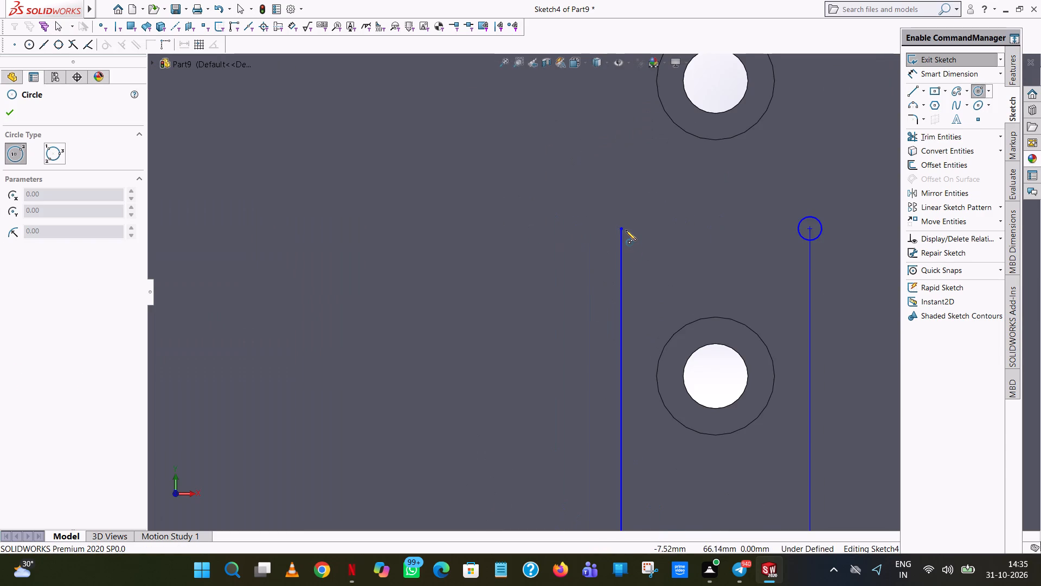
{"action": "left_click", "coordinate": [622, 228]}
{"action": "left_click", "coordinate": [626, 219]}
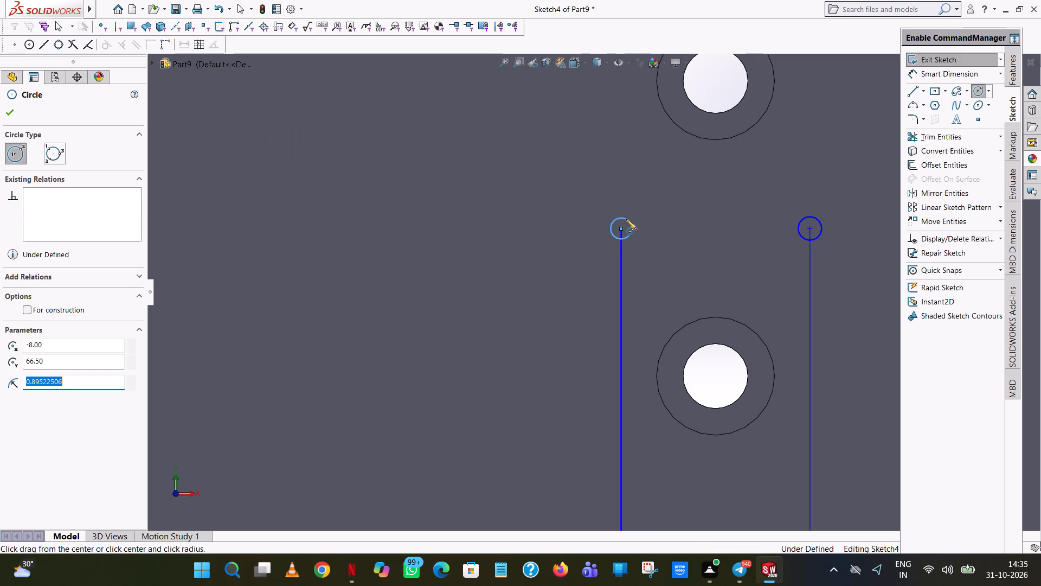
{"action": "key", "text": "1"}
{"action": "key", "text": "Return"}
{"action": "key", "text": "3"}
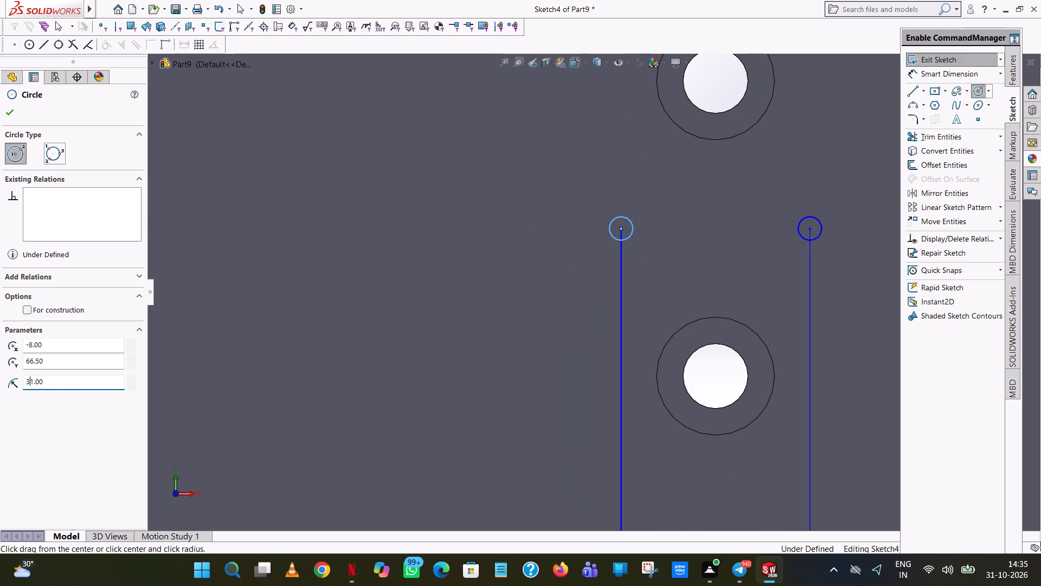
{"action": "right_click", "coordinate": [626, 218]}
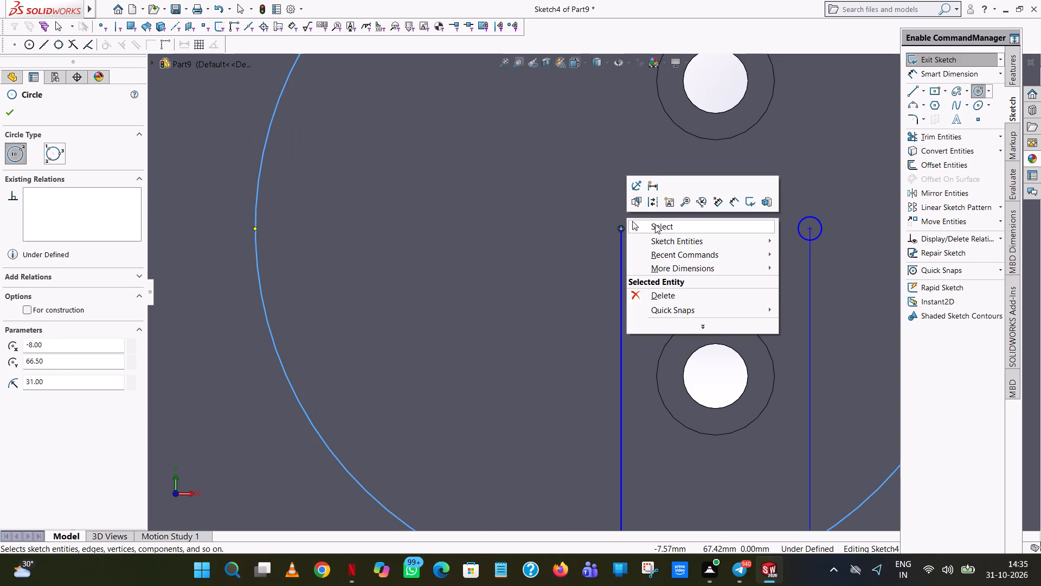
{"action": "left_click", "coordinate": [656, 224]}
{"action": "left_click", "coordinate": [255, 199]}
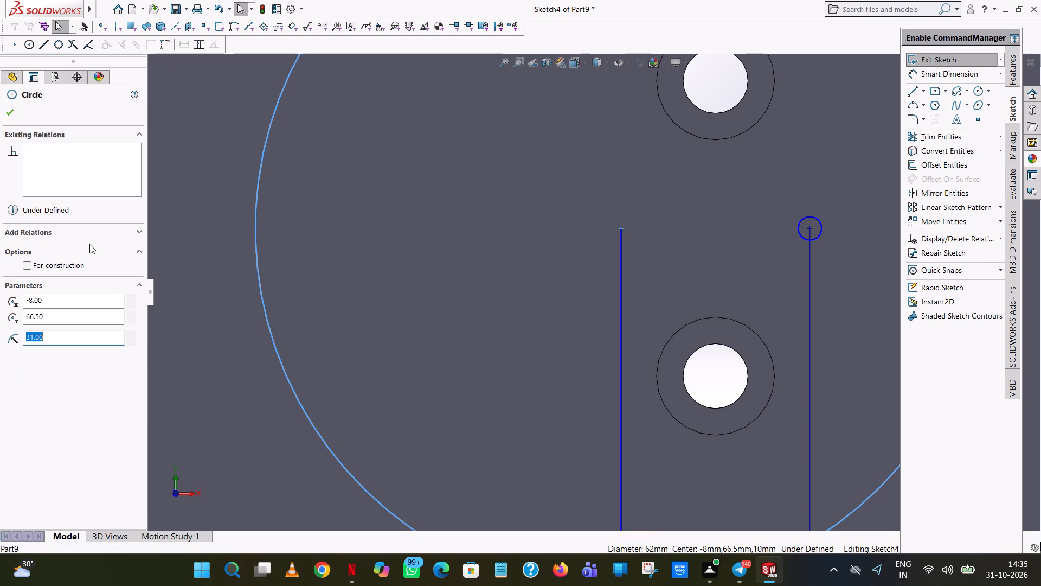
{"action": "key", "text": "1"}
{"action": "key", "text": "Return"}
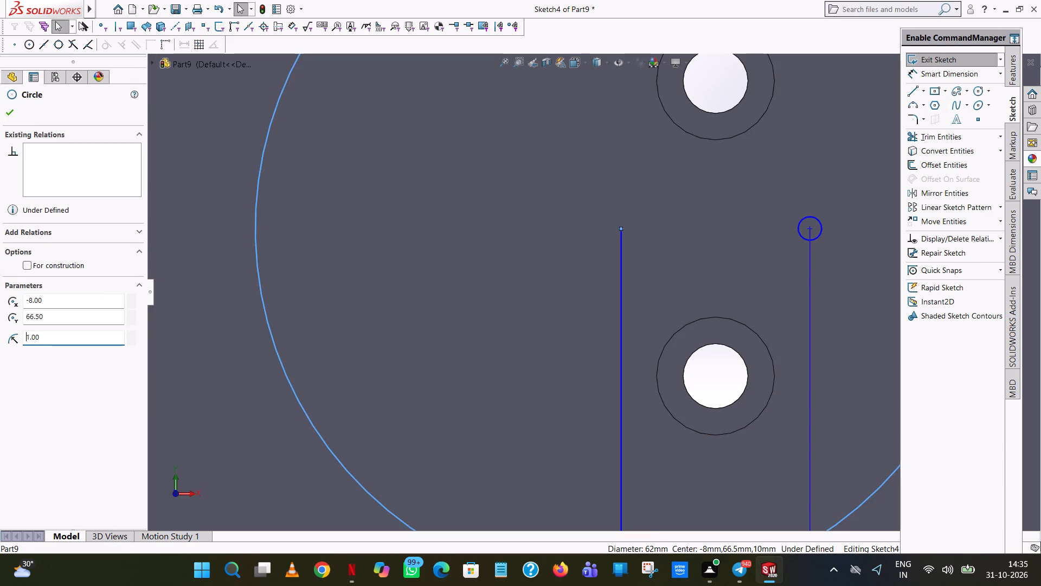
{"action": "scroll", "coordinate": [101, 293], "scroll_direction": "up", "scroll_amount": 14}
{"action": "scroll", "coordinate": [432, 244], "scroll_direction": "up", "scroll_amount": 8}
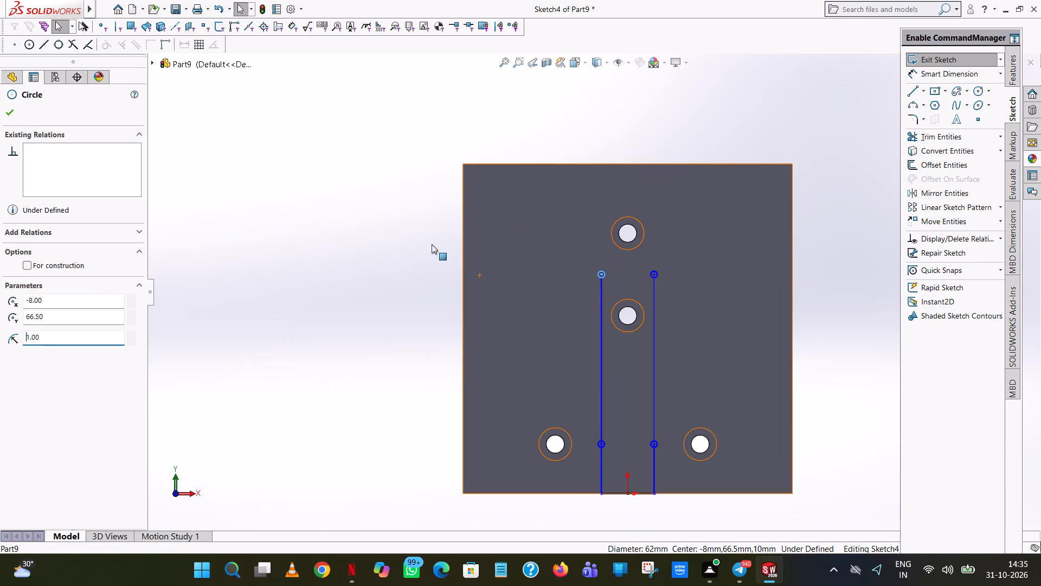
{"action": "left_click", "coordinate": [382, 234]}
Trim away the two long vertical lines below the upper pair of small circles, including the portions inside those circles.
{"action": "scroll", "coordinate": [655, 319], "scroll_direction": "down", "scroll_amount": 6}
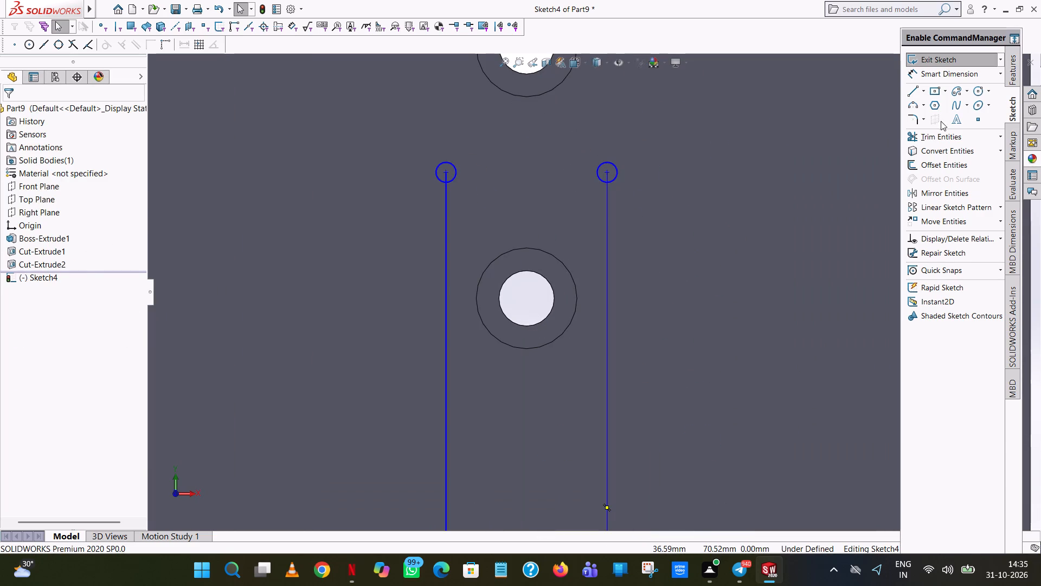
{"action": "left_click", "coordinate": [940, 134]}
{"action": "left_click", "coordinate": [608, 171]}
{"action": "left_click", "coordinate": [606, 200]}
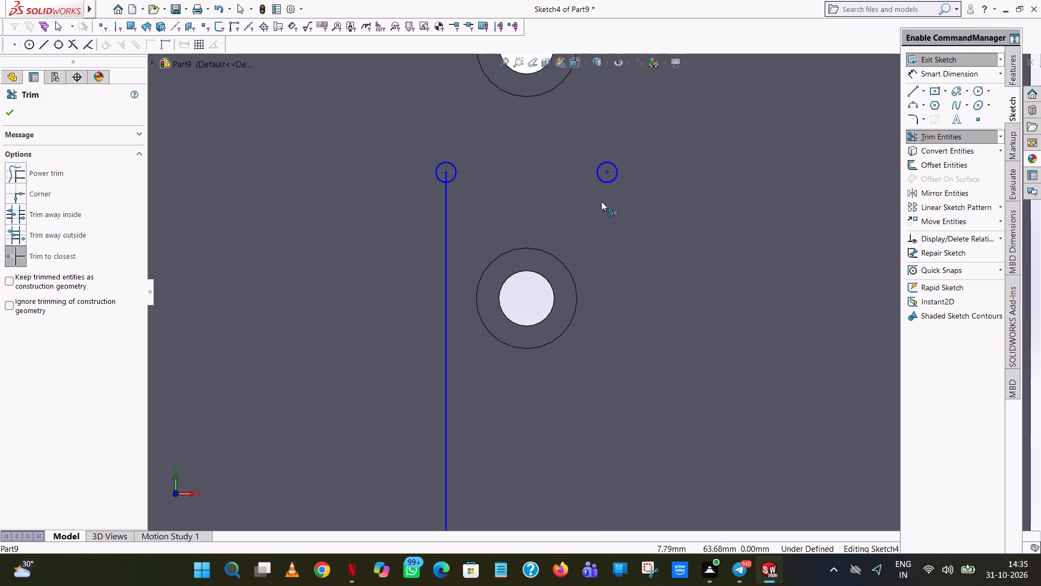
{"action": "left_click", "coordinate": [446, 170]}
{"action": "left_click", "coordinate": [450, 201]}
{"action": "left_click", "coordinate": [439, 211]}
{"action": "left_click", "coordinate": [451, 214]}
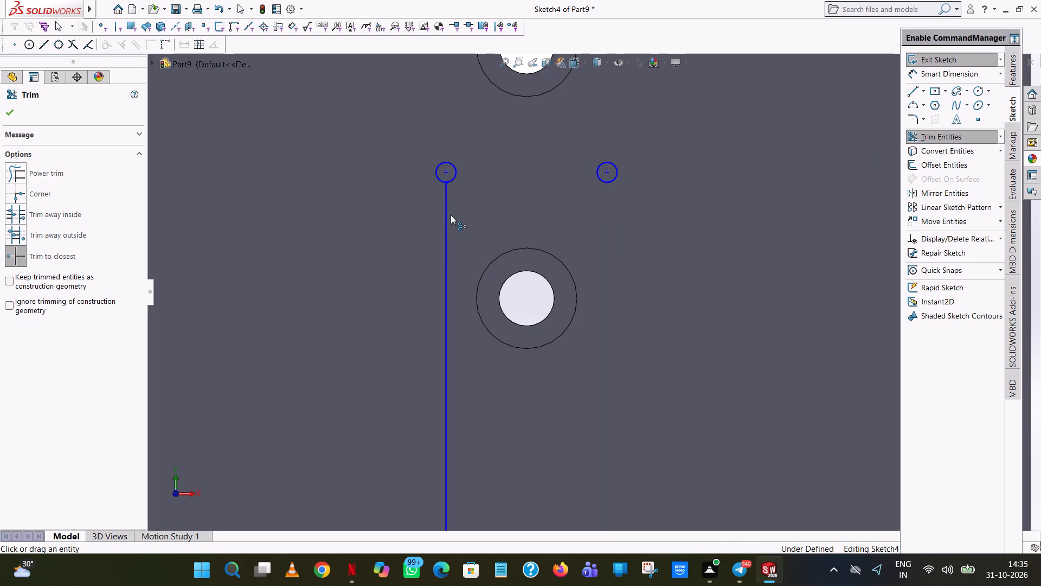
{"action": "left_click", "coordinate": [446, 217]}
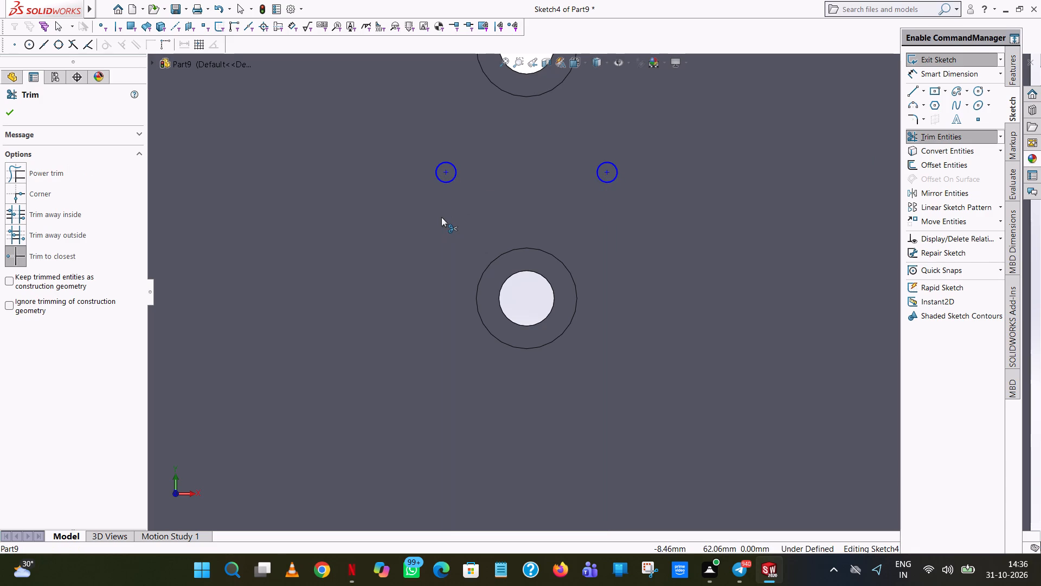
Trim the remaining vertical and lower-edge helper lines, including the pieces inside the lower small circles, leaving only the circles.
{"action": "scroll", "coordinate": [545, 262], "scroll_direction": "up", "scroll_amount": 6}
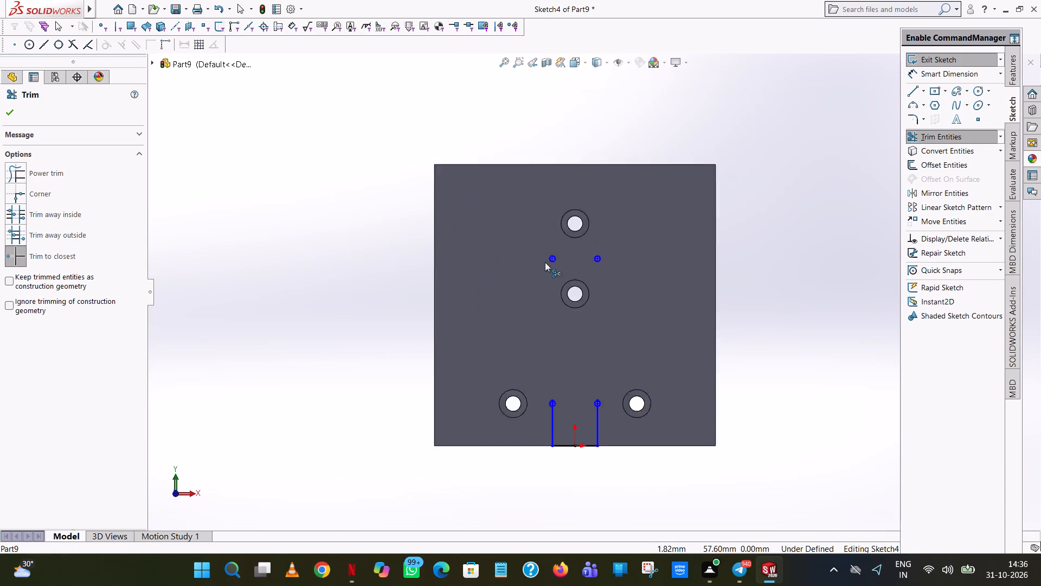
{"action": "scroll", "coordinate": [545, 262], "scroll_direction": "up", "scroll_amount": 2}
{"action": "scroll", "coordinate": [563, 414], "scroll_direction": "down", "scroll_amount": 6}
{"action": "left_click", "coordinate": [569, 330]}
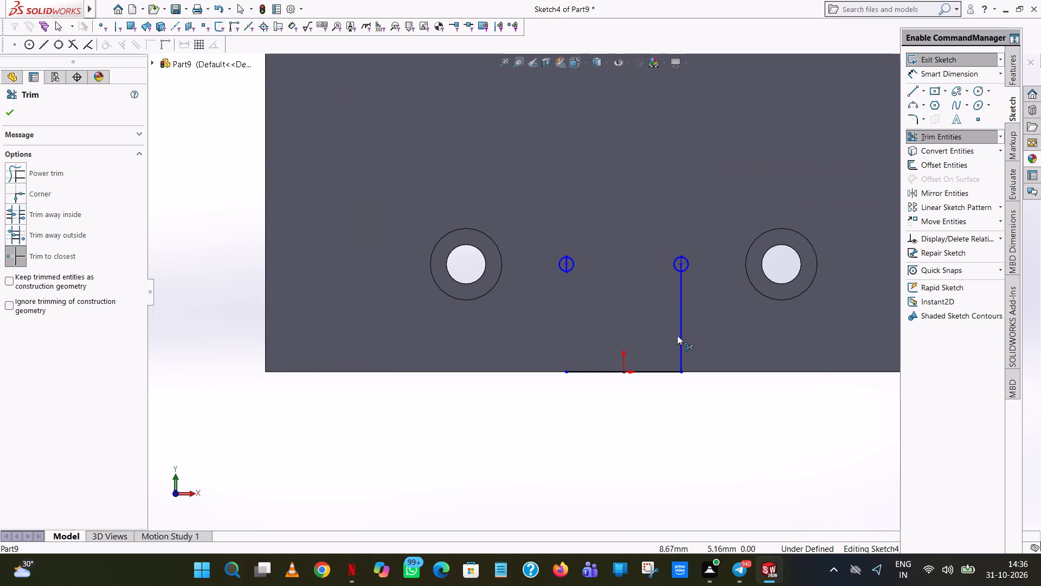
{"action": "left_click", "coordinate": [684, 335]}
{"action": "left_click", "coordinate": [672, 368]}
{"action": "left_click", "coordinate": [666, 372]}
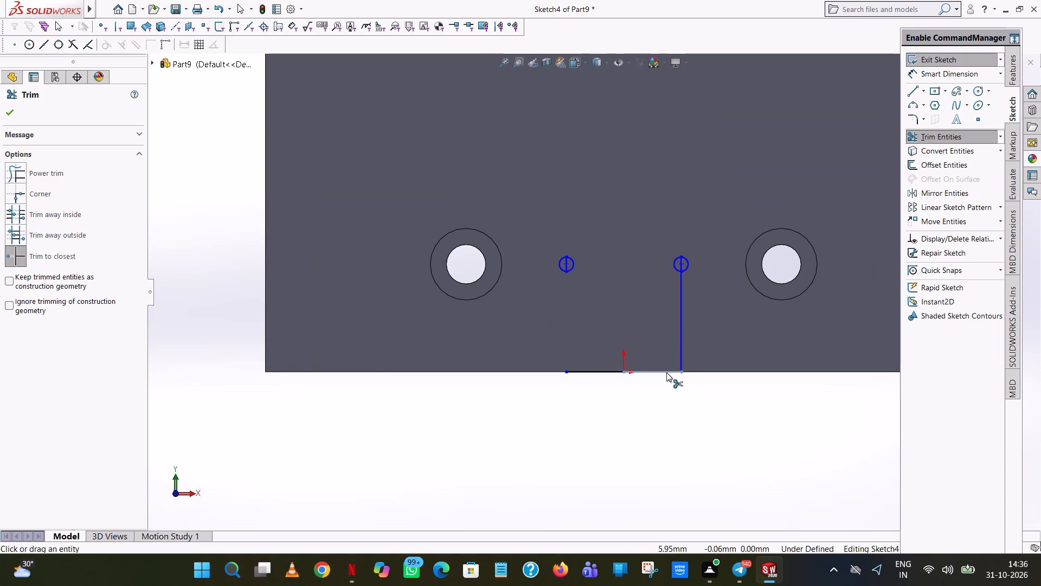
{"action": "left_click", "coordinate": [603, 373]}
{"action": "left_click", "coordinate": [675, 335]}
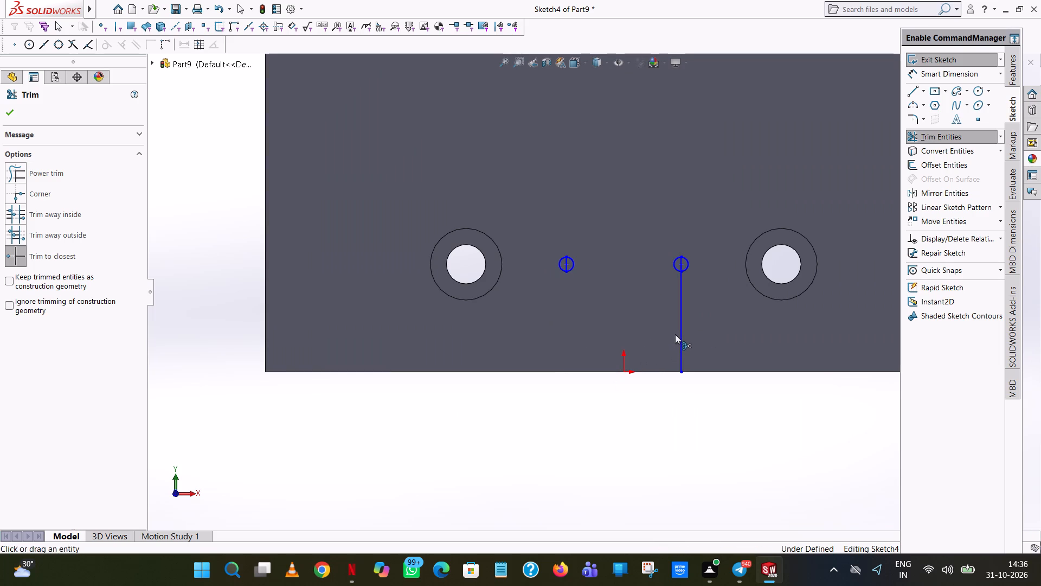
{"action": "left_click", "coordinate": [682, 326]}
{"action": "scroll", "coordinate": [691, 284], "scroll_direction": "down", "scroll_amount": 7}
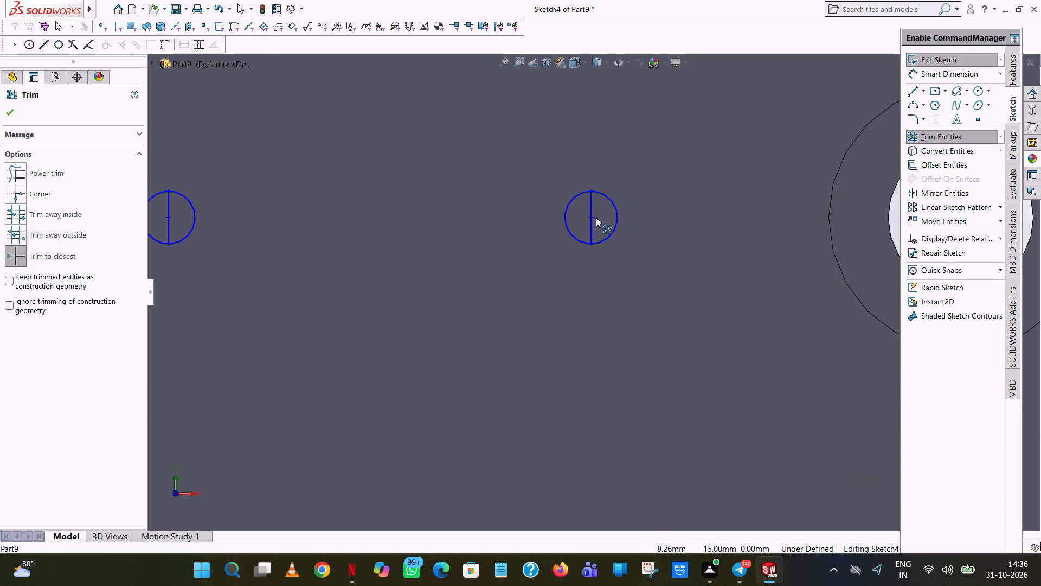
{"action": "left_click", "coordinate": [594, 215]}
{"action": "left_click", "coordinate": [588, 207]}
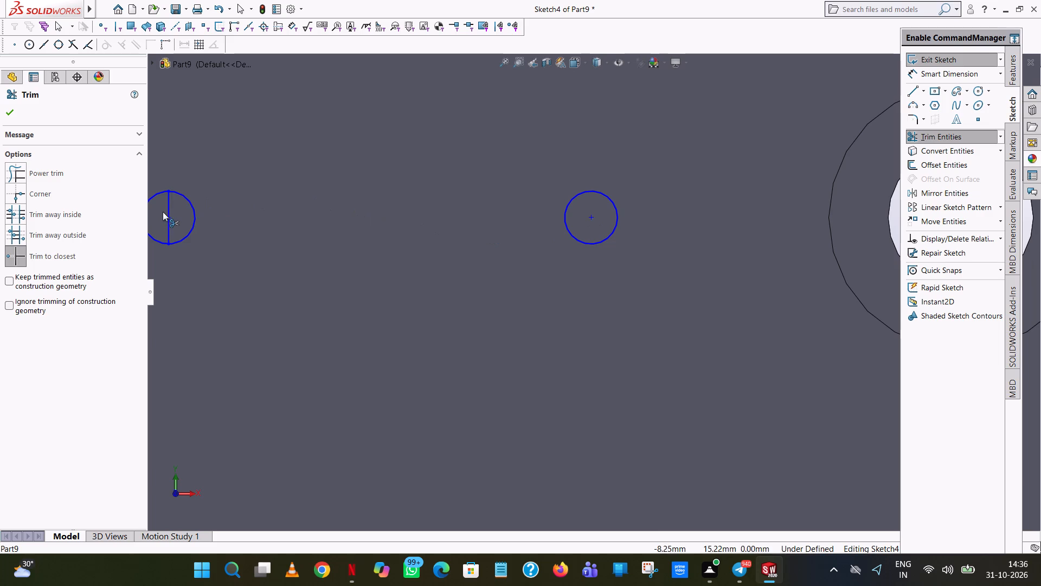
{"action": "left_click", "coordinate": [166, 213]}
{"action": "left_click", "coordinate": [166, 224]}
{"action": "left_click", "coordinate": [8, 114]}
Add a 2 mm diameter dimension to the lower right small circle with Smart Dimension.
{"action": "scroll", "coordinate": [329, 212], "scroll_direction": "up", "scroll_amount": 11}
{"action": "scroll", "coordinate": [571, 183], "scroll_direction": "up", "scroll_amount": 1}
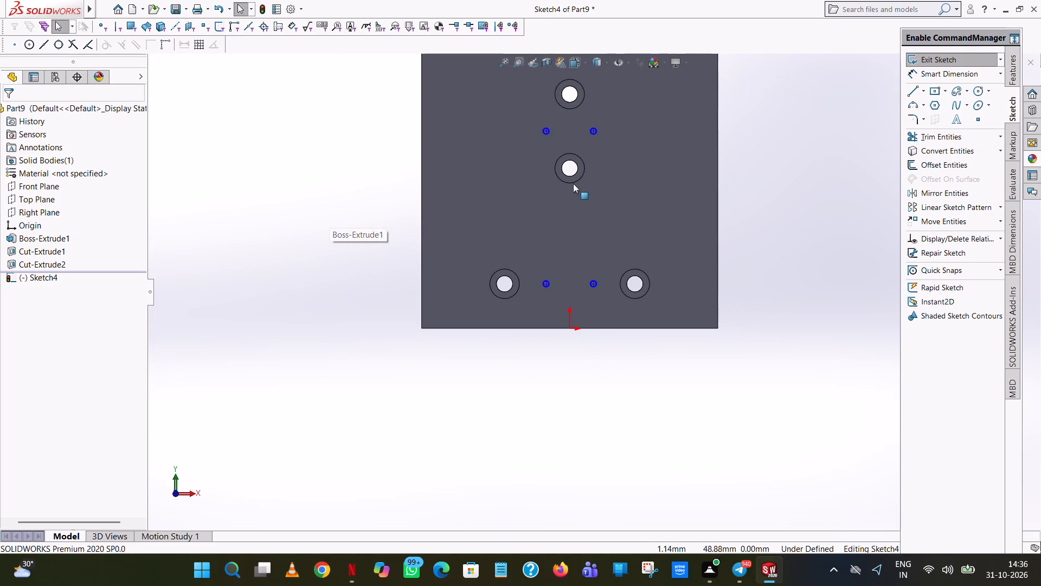
{"action": "scroll", "coordinate": [573, 183], "scroll_direction": "up", "scroll_amount": 1}
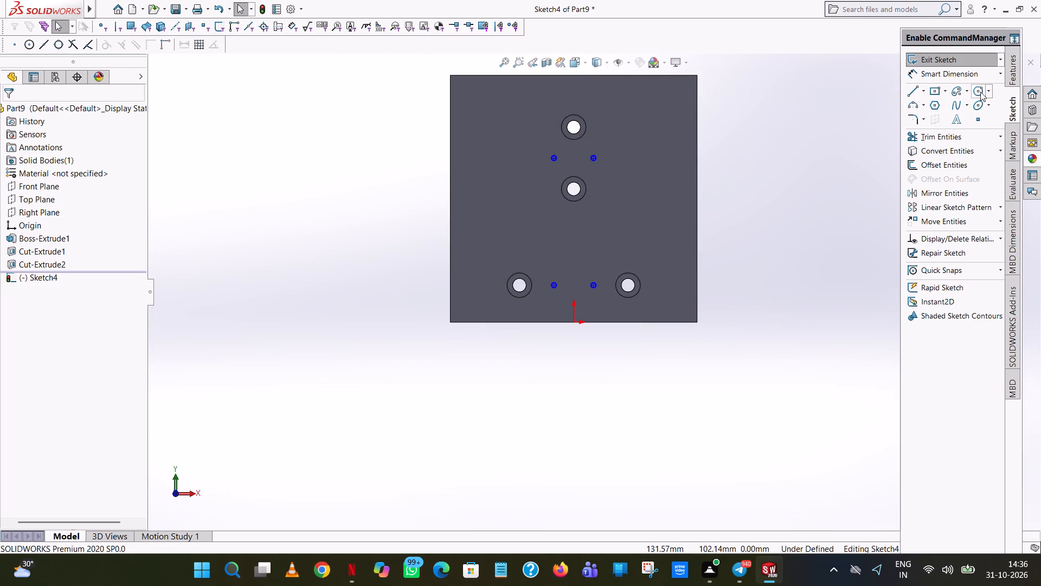
{"action": "left_click", "coordinate": [954, 77]}
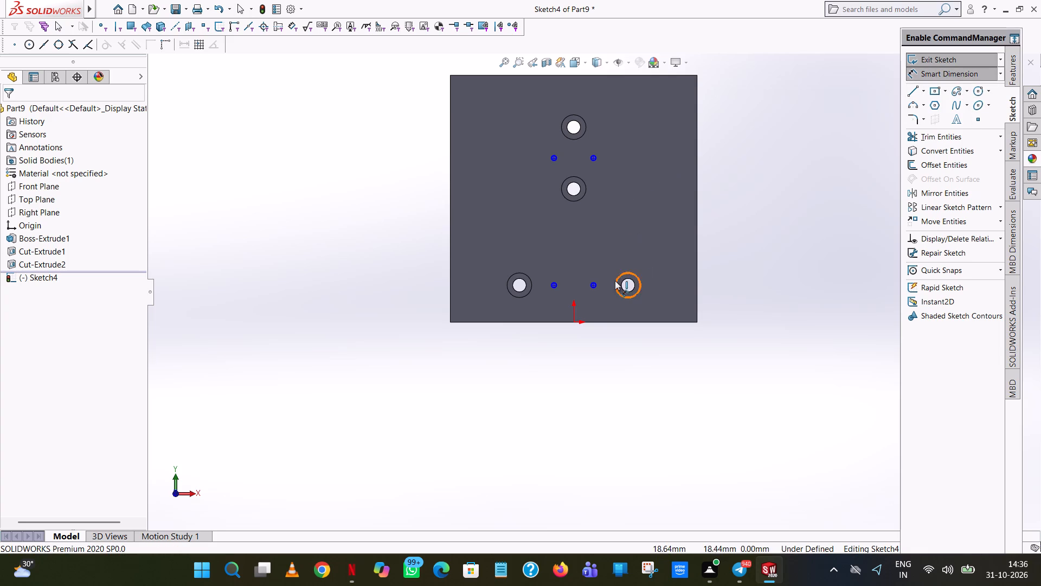
{"action": "scroll", "coordinate": [596, 288], "scroll_direction": "down", "scroll_amount": 10}
{"action": "left_click", "coordinate": [593, 285]}
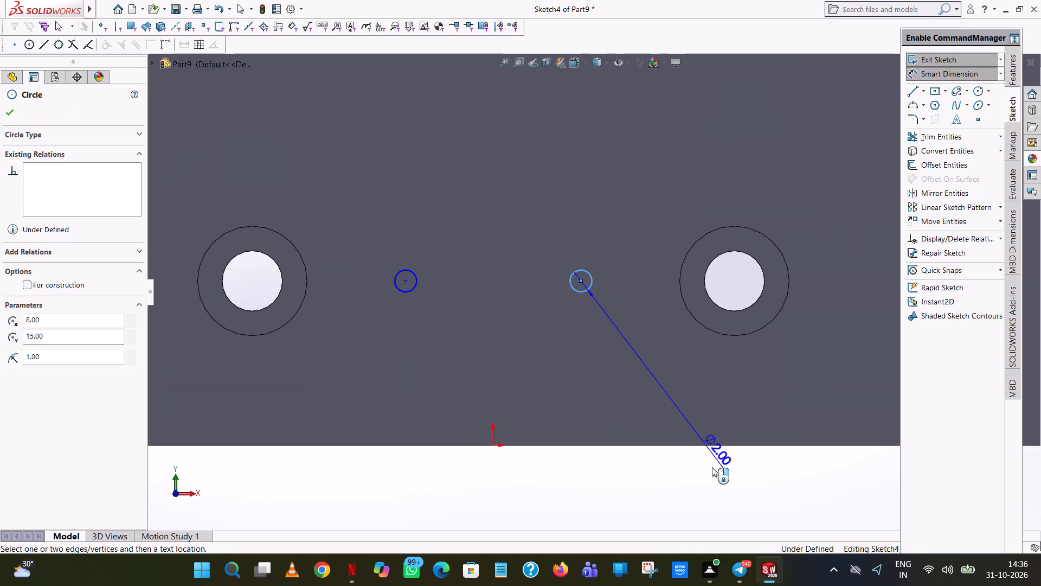
{"action": "left_click", "coordinate": [692, 487]}
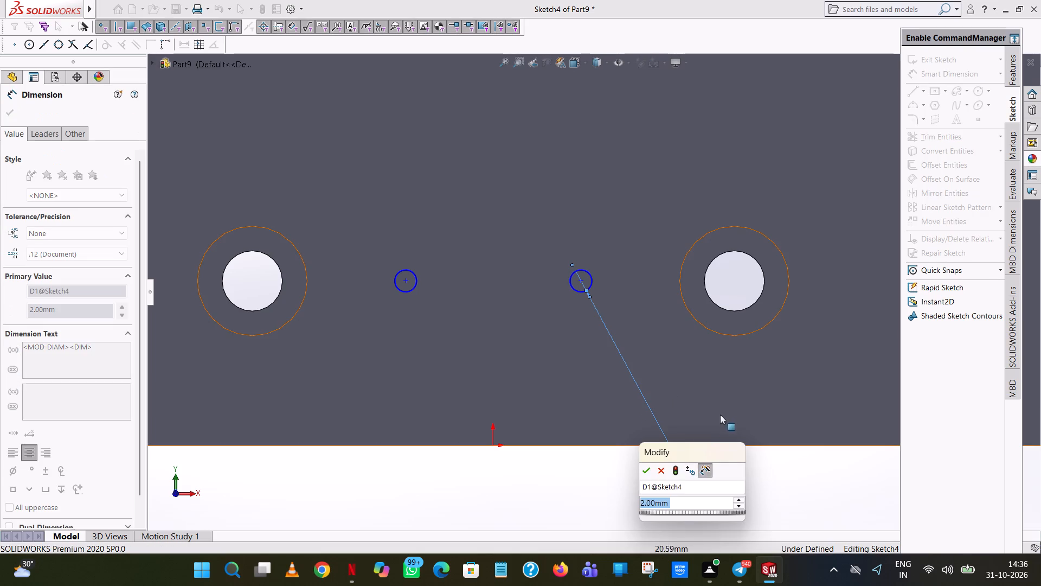
{"action": "left_click", "coordinate": [645, 470]}
{"action": "left_click", "coordinate": [580, 487]}
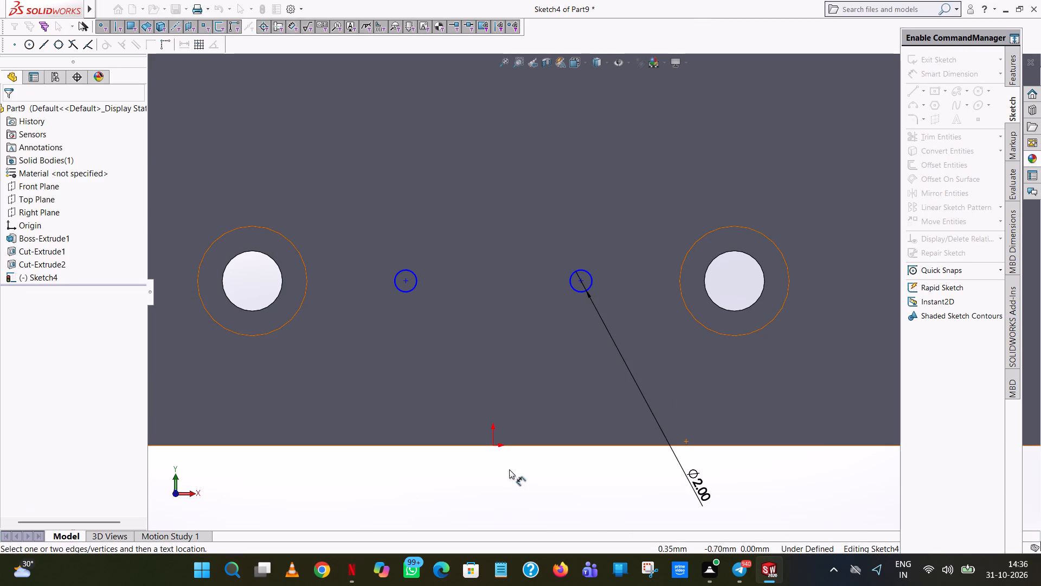
Add a 15 mm vertical dimension from the origin to the centre of the lower right small circle.
{"action": "left_click", "coordinate": [494, 448]}
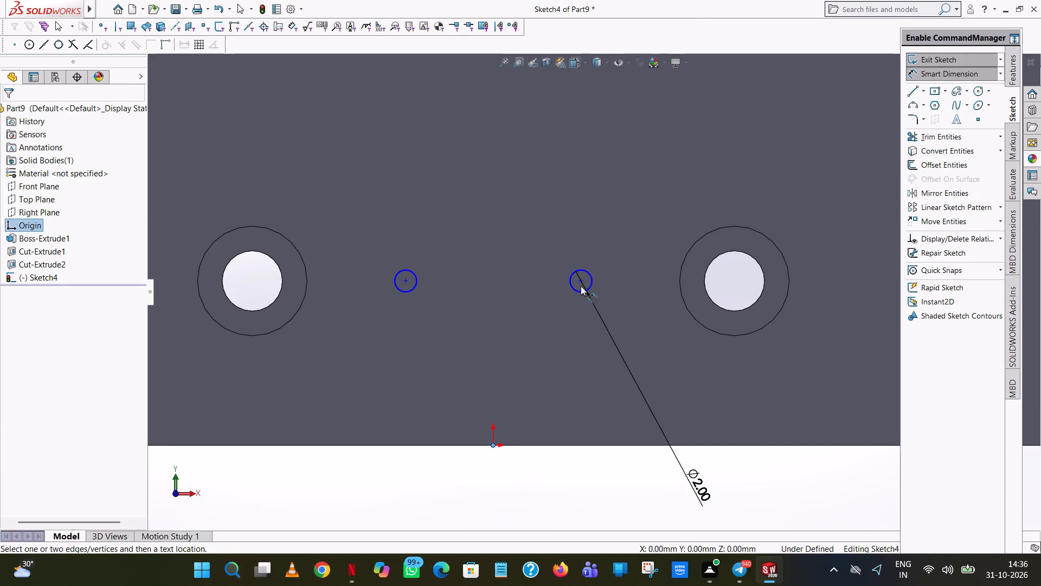
{"action": "left_click", "coordinate": [581, 283]}
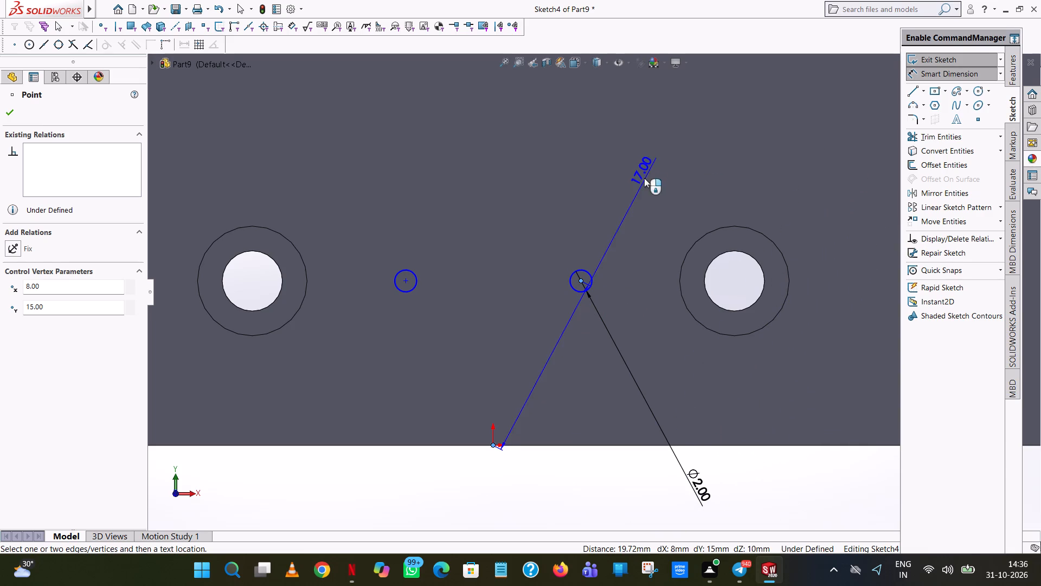
{"action": "left_click", "coordinate": [233, 426]}
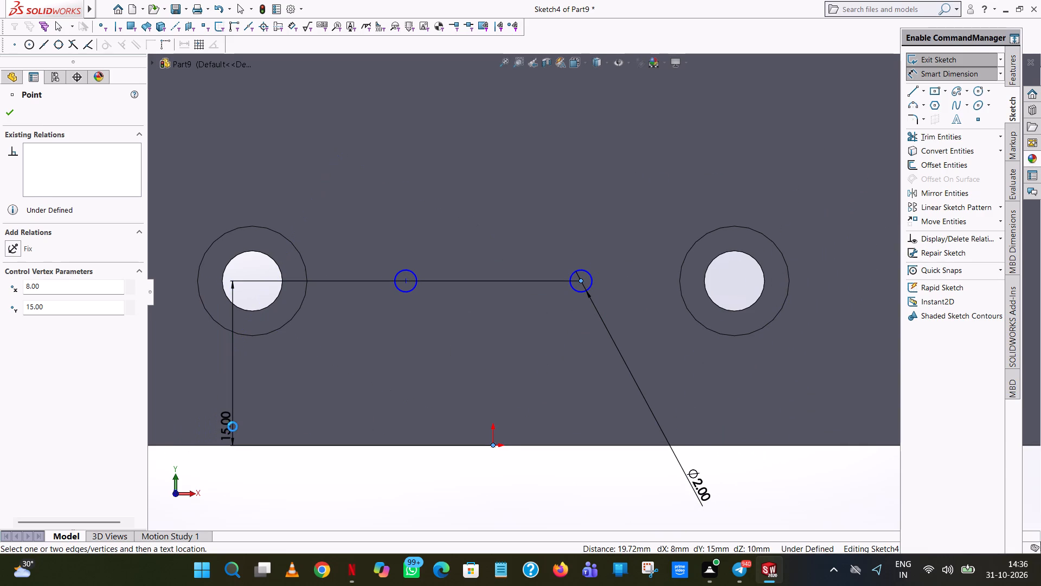
{"action": "left_click", "coordinate": [181, 407]}
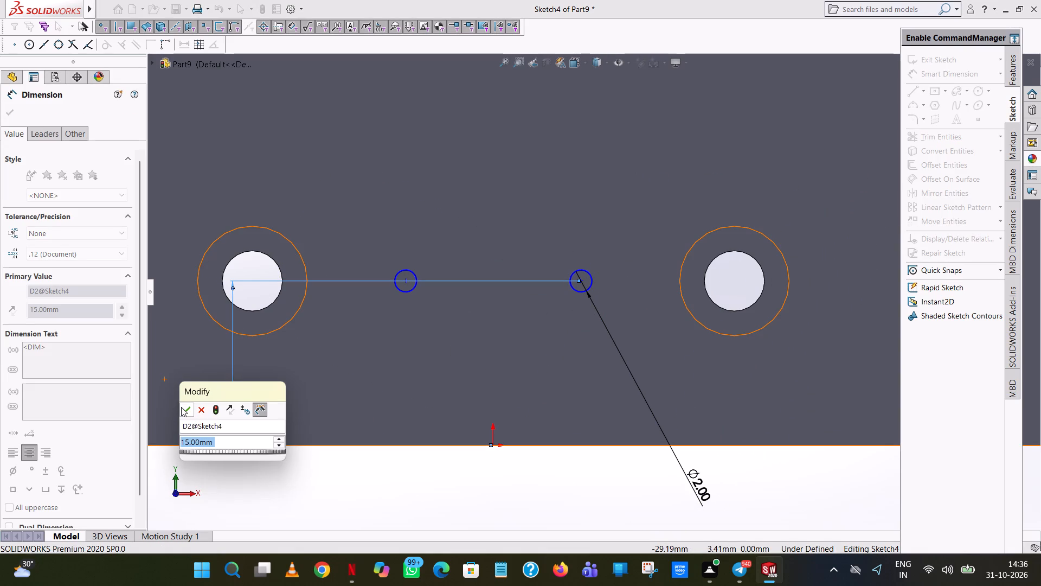
{"action": "left_click", "coordinate": [563, 484]}
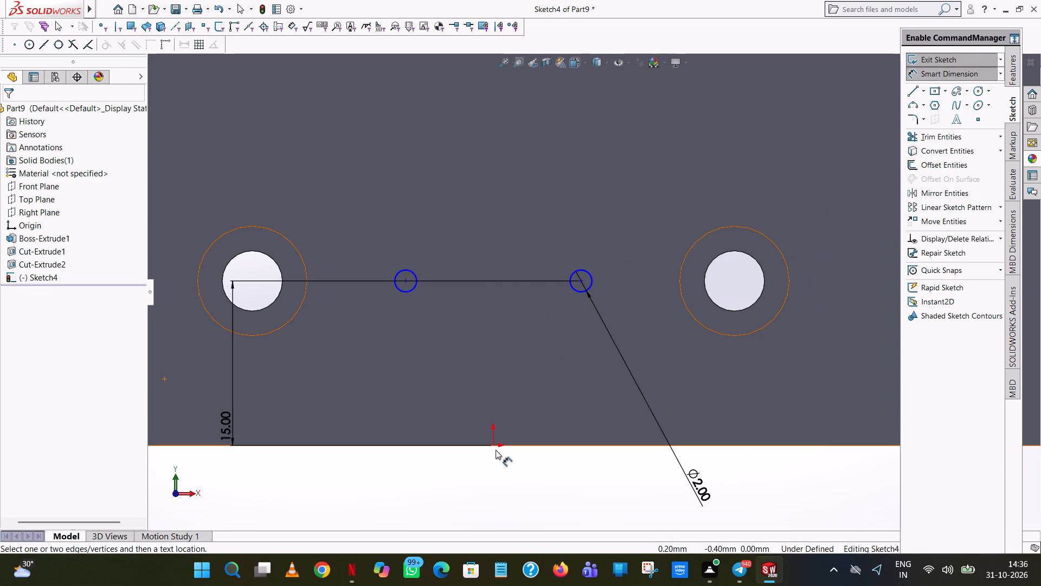
Add an 8 mm horizontal dimension from the origin to the centre of the lower right small circle.
{"action": "left_click", "coordinate": [494, 446]}
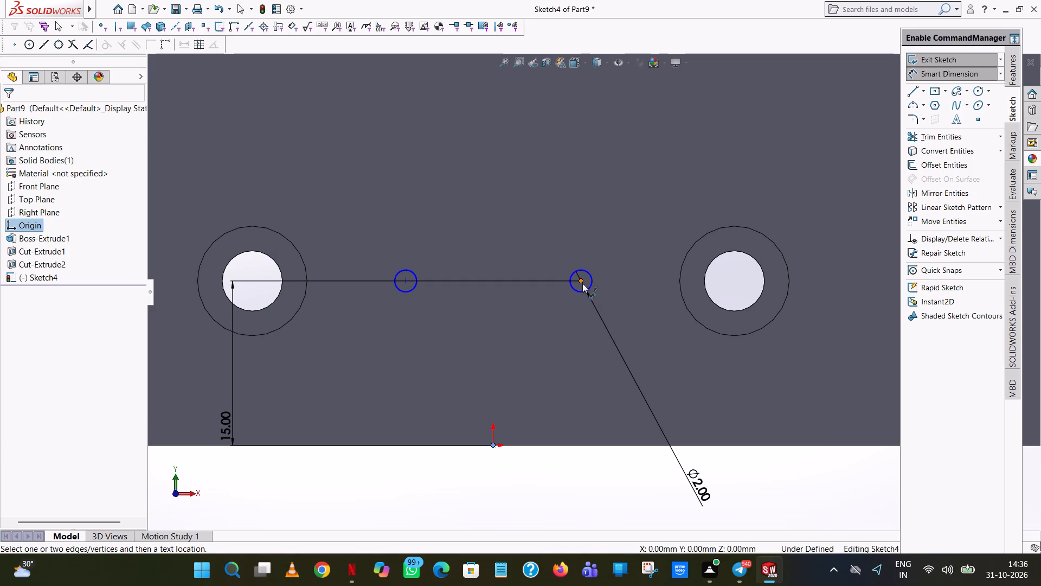
{"action": "left_click", "coordinate": [582, 282]}
{"action": "left_click", "coordinate": [550, 515]}
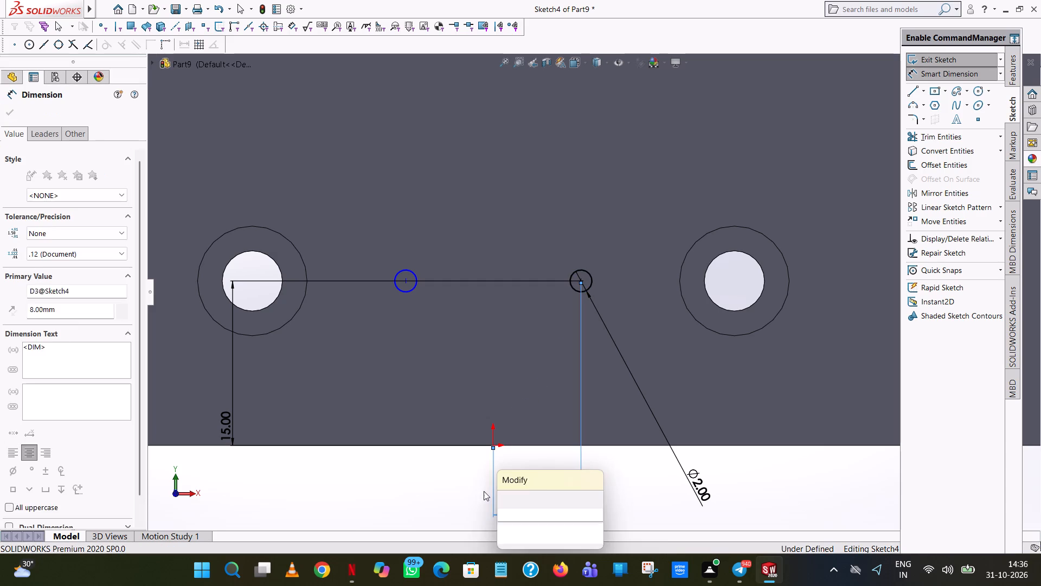
{"action": "left_click", "coordinate": [505, 501]}
{"action": "left_click", "coordinate": [406, 474]}
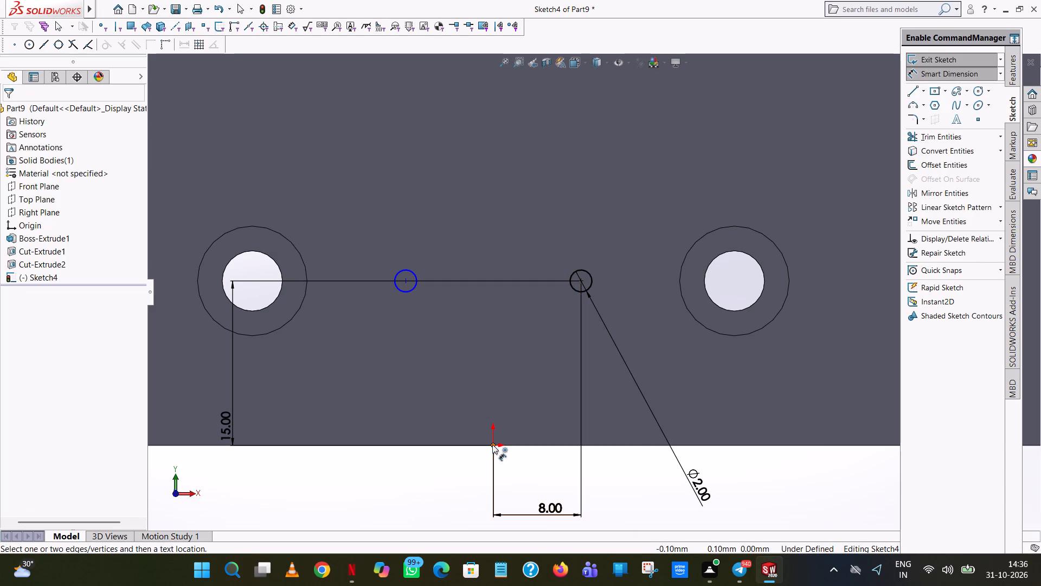
Locate the lower left small circle's centre from the origin with dimensions of 8 mm horizontally and 15 mm vertically.
{"action": "left_click", "coordinate": [492, 444]}
{"action": "left_click", "coordinate": [407, 279]}
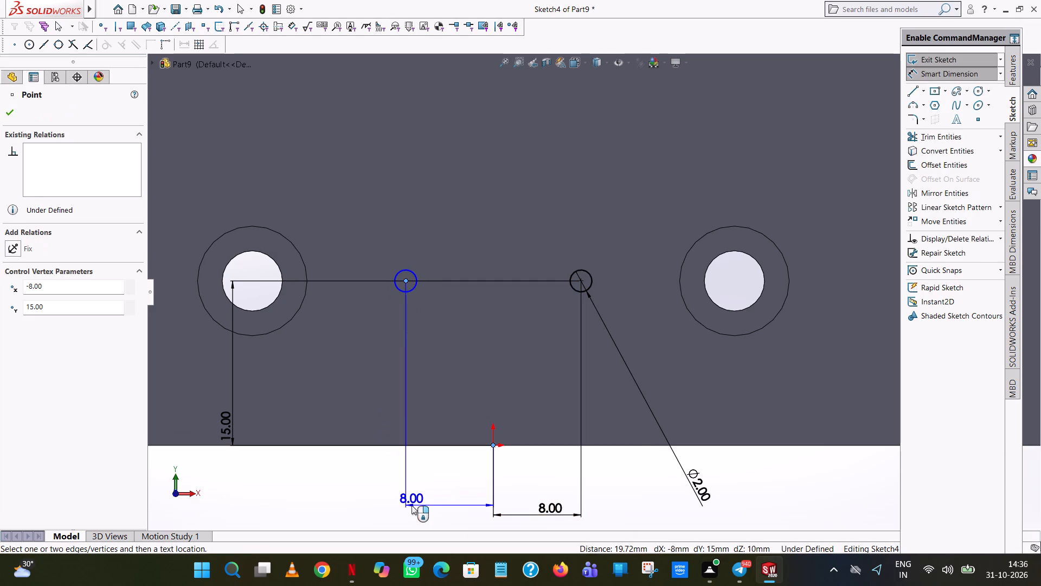
{"action": "left_click", "coordinate": [412, 505]}
{"action": "left_click", "coordinate": [363, 492]}
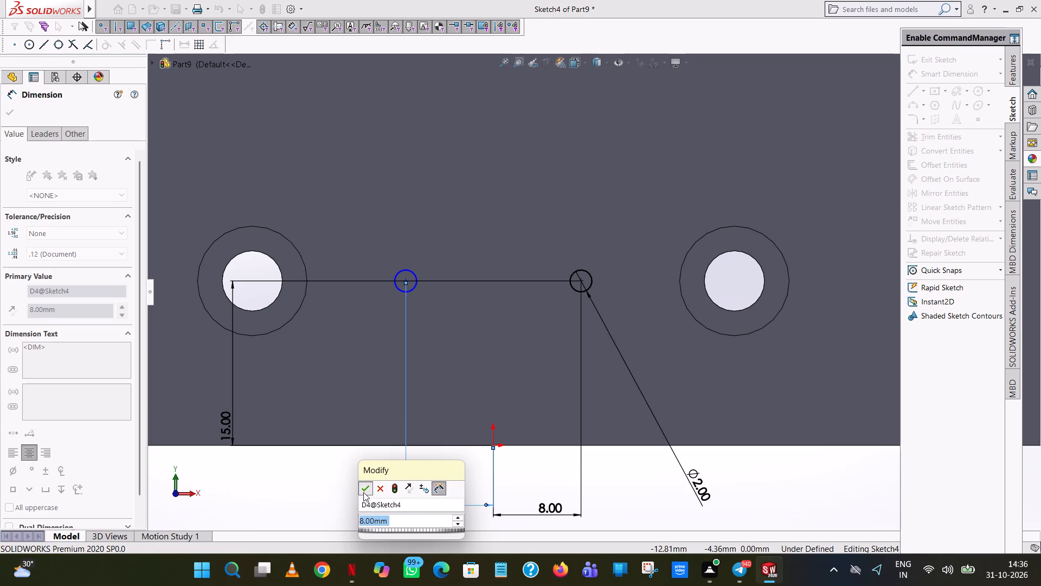
{"action": "left_click", "coordinate": [342, 486]}
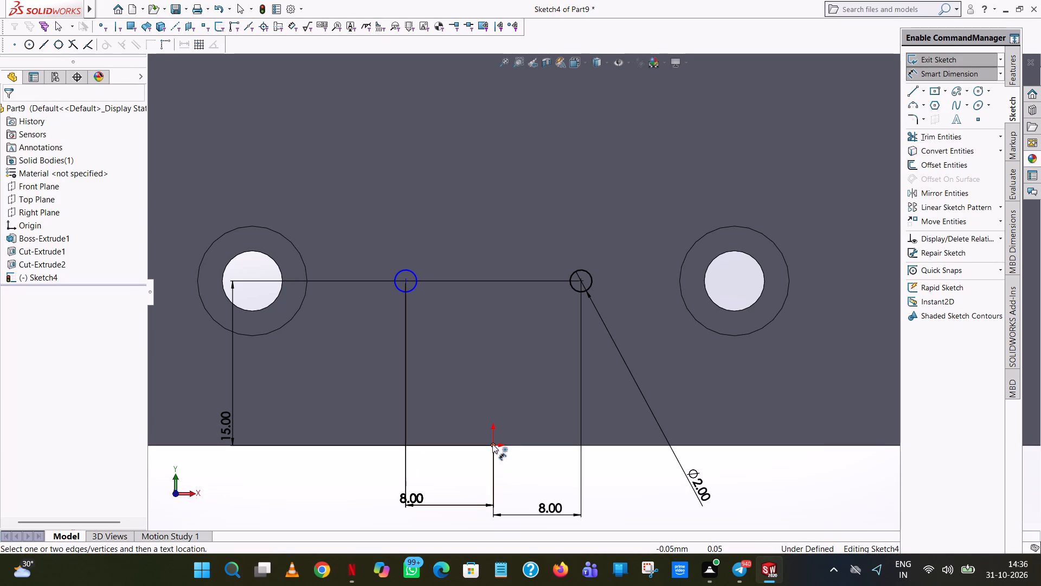
{"action": "left_click", "coordinate": [492, 447]}
{"action": "left_click", "coordinate": [403, 279]}
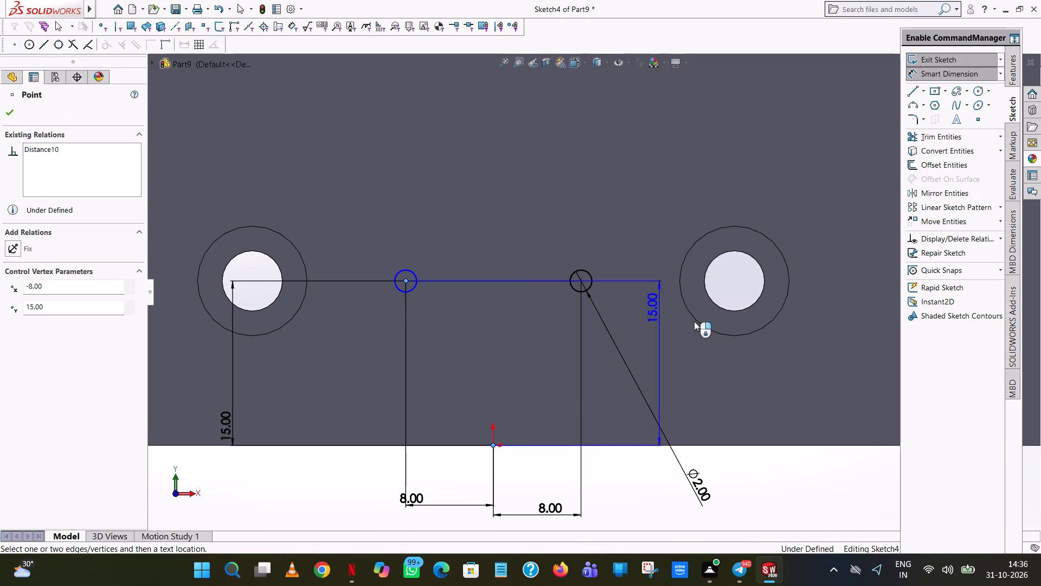
{"action": "left_click", "coordinate": [840, 371]}
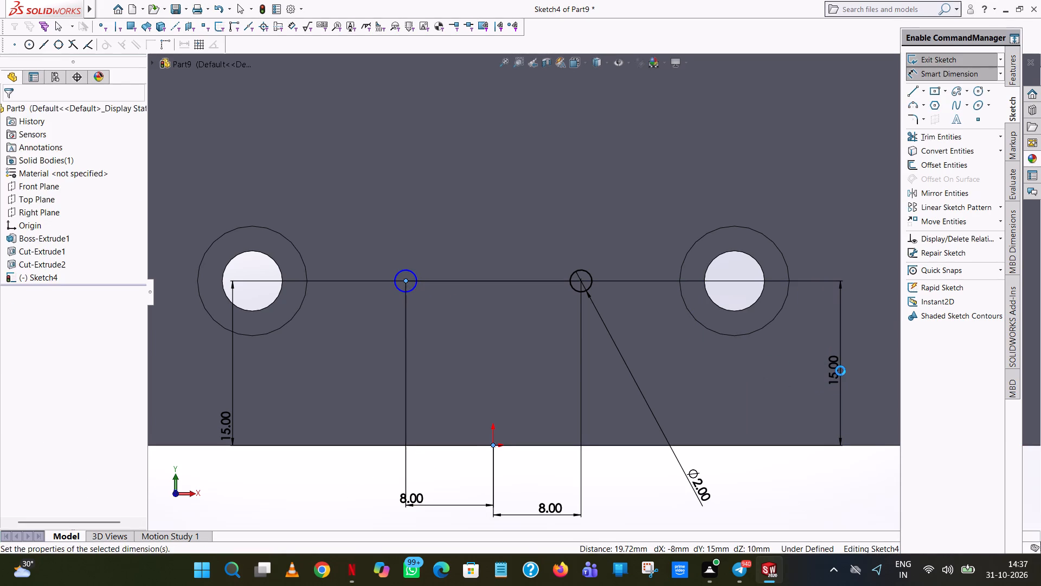
{"action": "left_click", "coordinate": [797, 352]}
{"action": "left_click", "coordinate": [754, 474]}
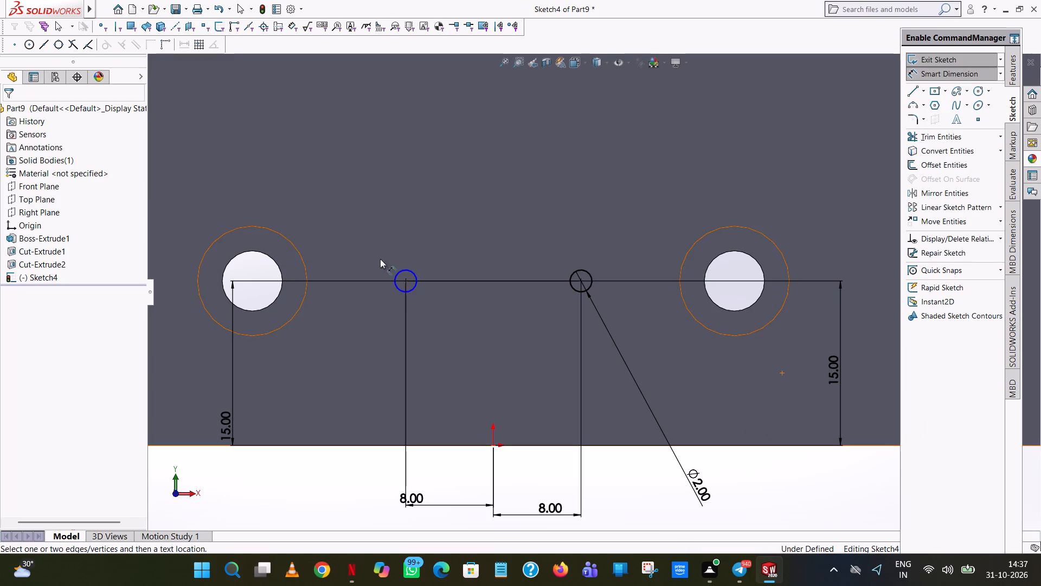
Add a 2 mm diameter dimension to the lower left small circle.
{"action": "left_click", "coordinate": [395, 273]}
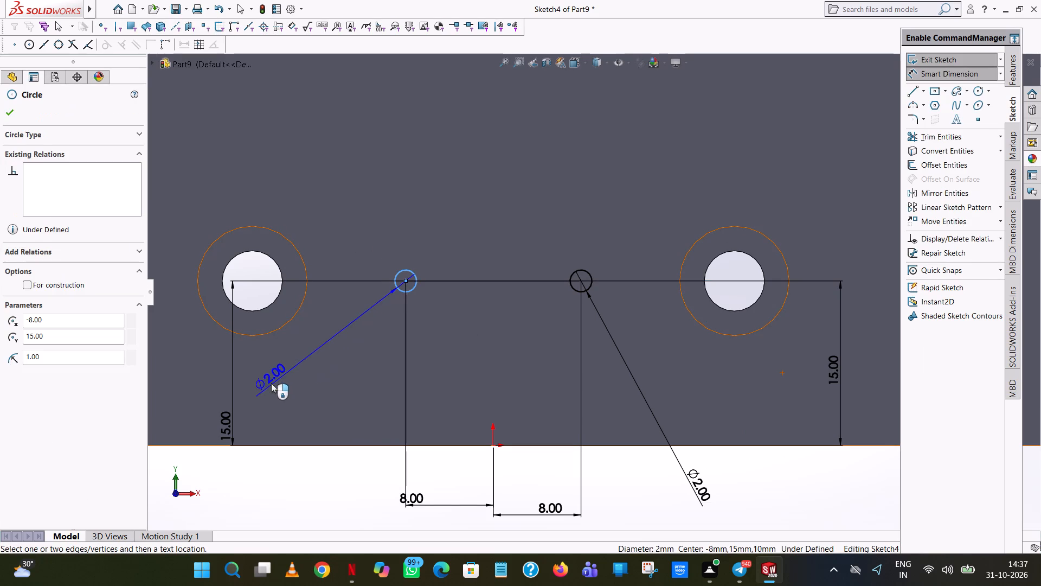
{"action": "left_click", "coordinate": [271, 383]}
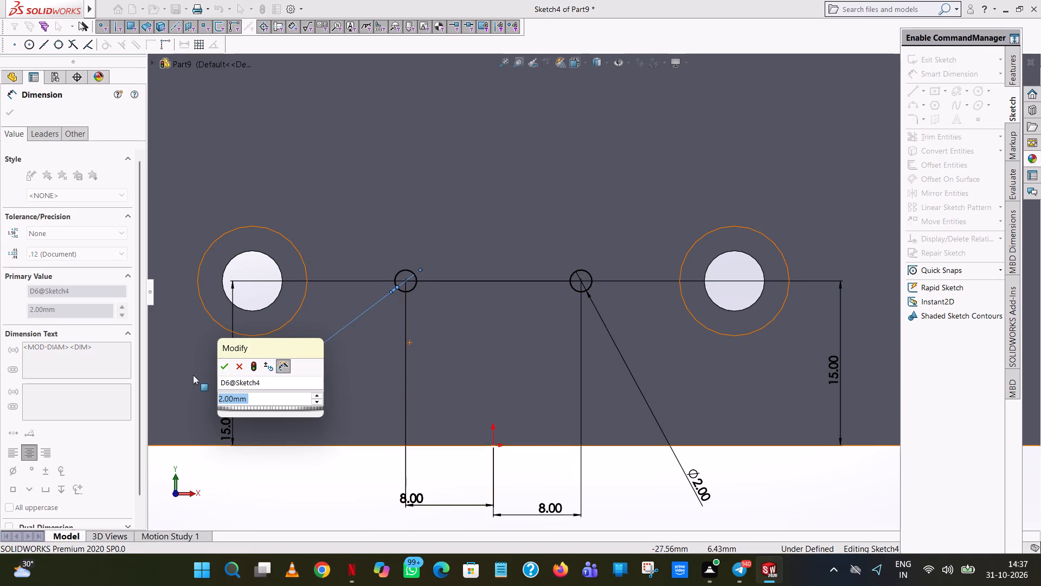
{"action": "left_click", "coordinate": [226, 364]}
{"action": "left_click", "coordinate": [356, 481]}
Add a 2 mm diameter dimension to each of the two upper small circles, right one first.
{"action": "scroll", "coordinate": [496, 401], "scroll_direction": "up", "scroll_amount": 8}
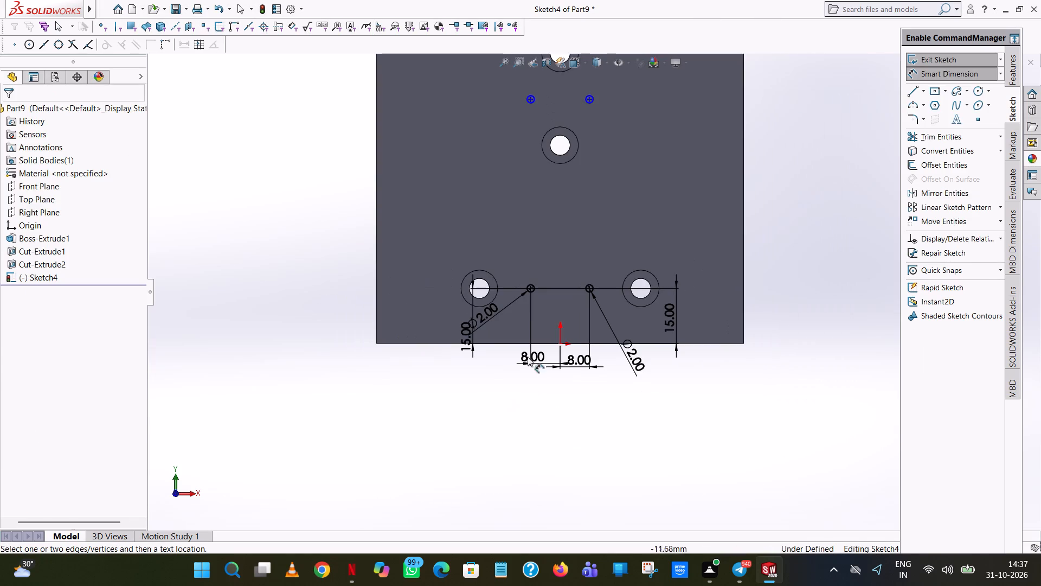
{"action": "scroll", "coordinate": [593, 102], "scroll_direction": "down", "scroll_amount": 8}
{"action": "left_click", "coordinate": [590, 258]}
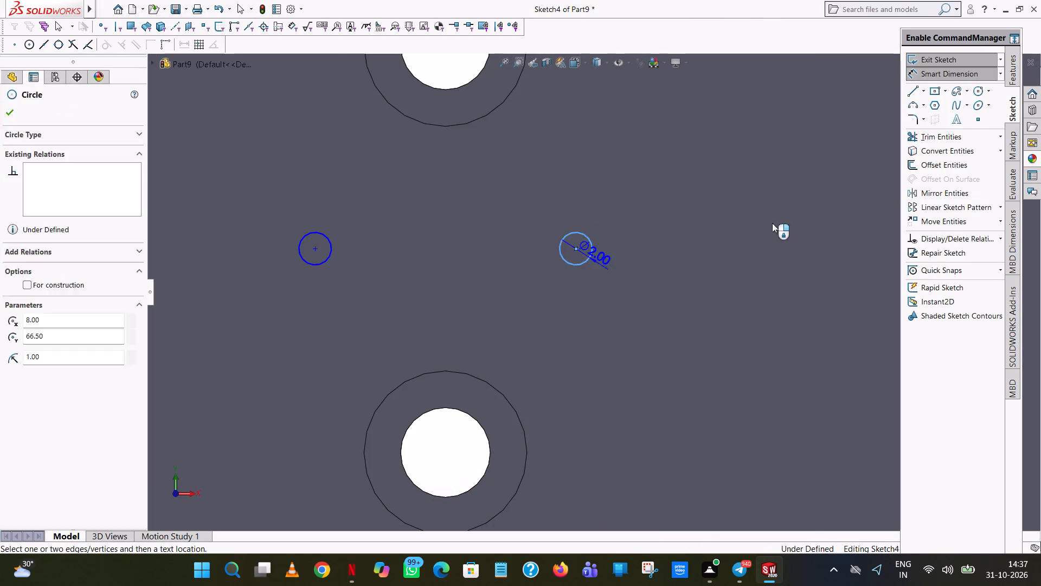
{"action": "left_click", "coordinate": [772, 223]}
{"action": "left_click", "coordinate": [727, 202]}
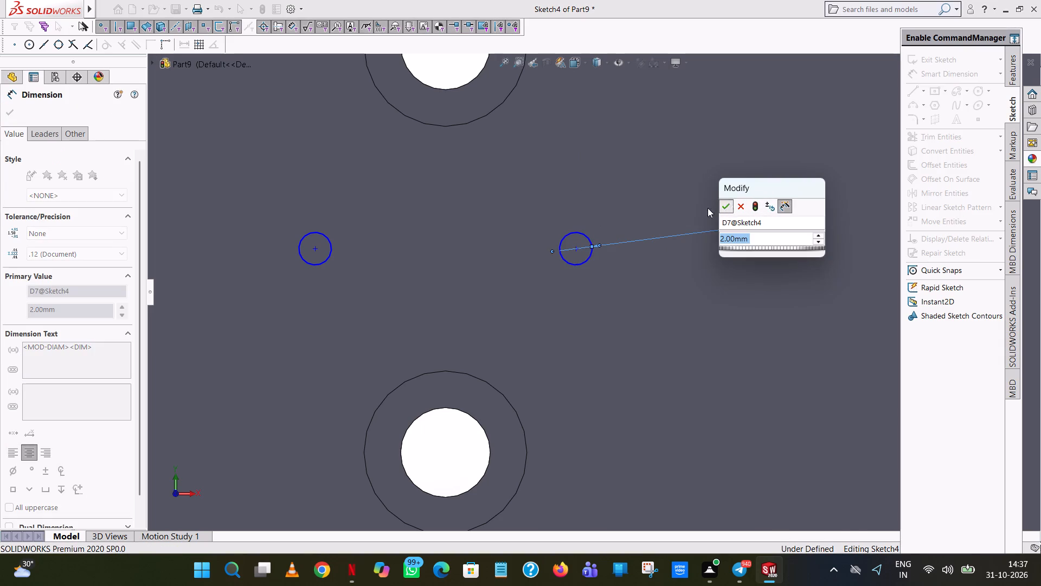
{"action": "scroll", "coordinate": [657, 218], "scroll_direction": "up", "scroll_amount": 7}
{"action": "left_click", "coordinate": [348, 254]}
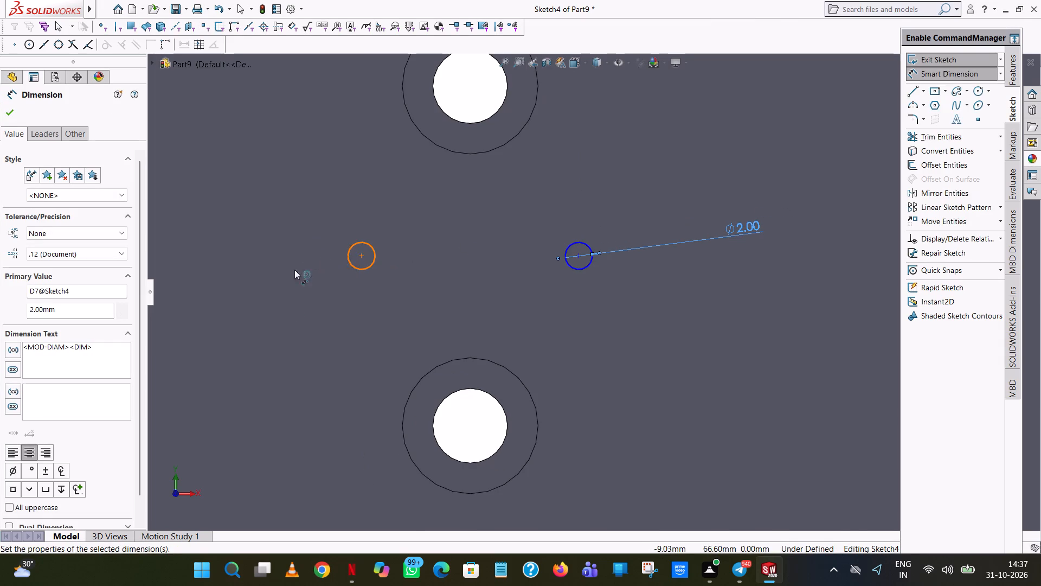
{"action": "left_click", "coordinate": [198, 296]}
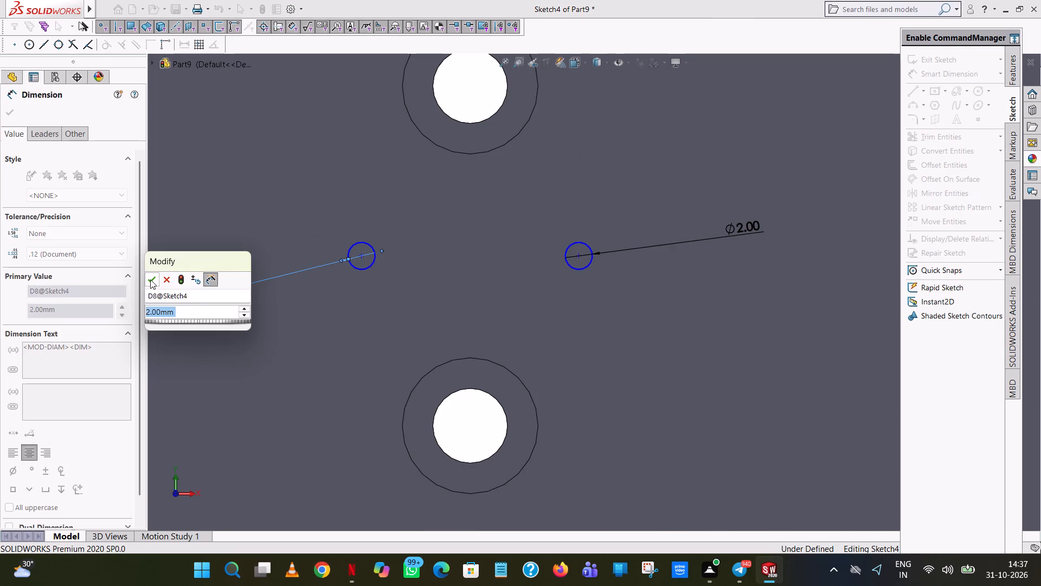
{"action": "left_click", "coordinate": [150, 279]}
Locate the upper left small circle from the plate's topmost hole with dimensions of 12.5 mm vertically and 8 mm horizontally.
{"action": "scroll", "coordinate": [454, 290], "scroll_direction": "up", "scroll_amount": 6}
{"action": "left_click", "coordinate": [479, 269]}
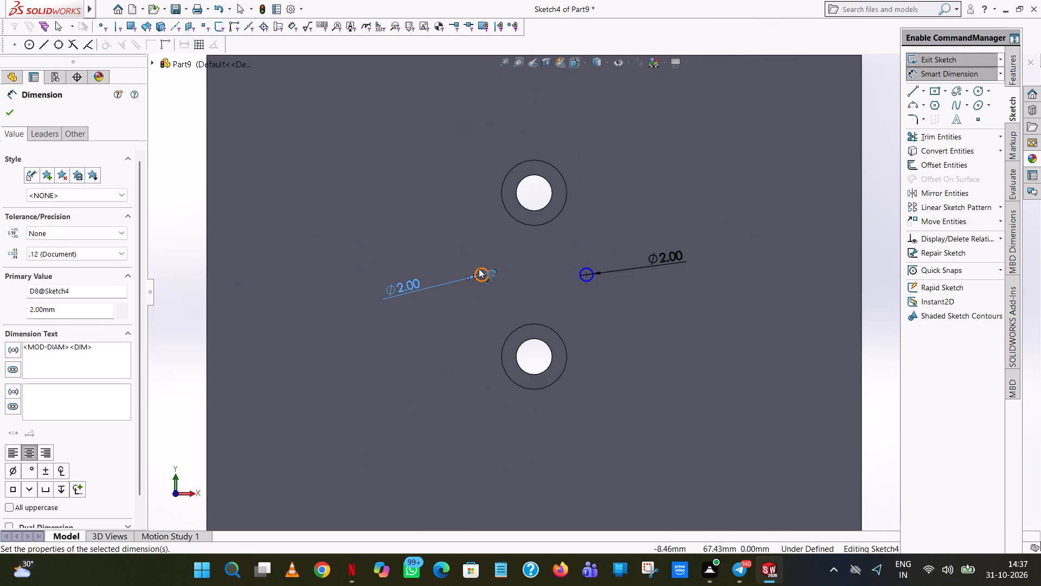
{"action": "left_click", "coordinate": [534, 174]}
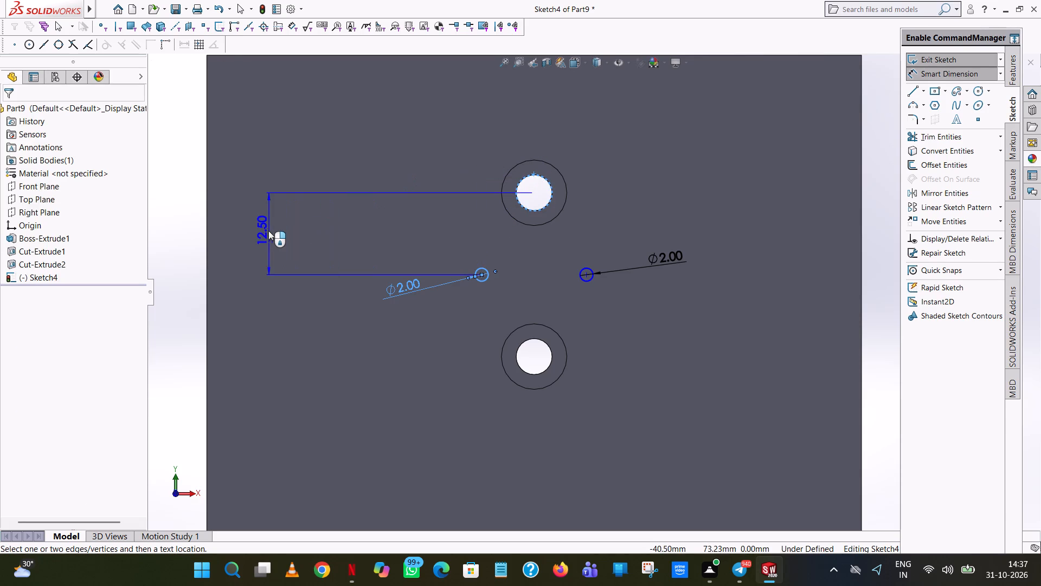
{"action": "left_click", "coordinate": [267, 231]}
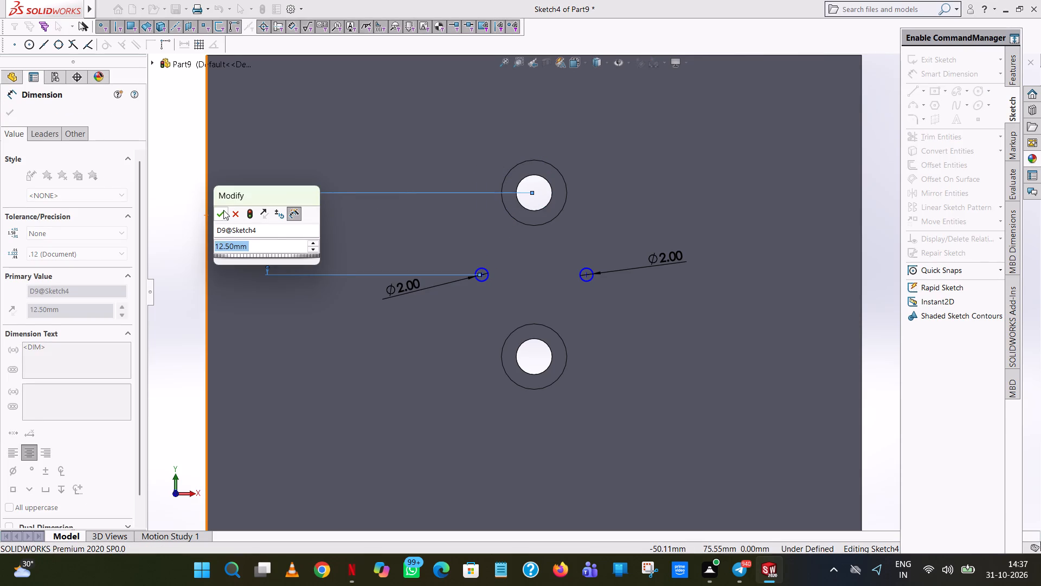
{"action": "left_click", "coordinate": [223, 210]}
{"action": "left_click", "coordinate": [461, 128]}
{"action": "left_click", "coordinate": [480, 268]}
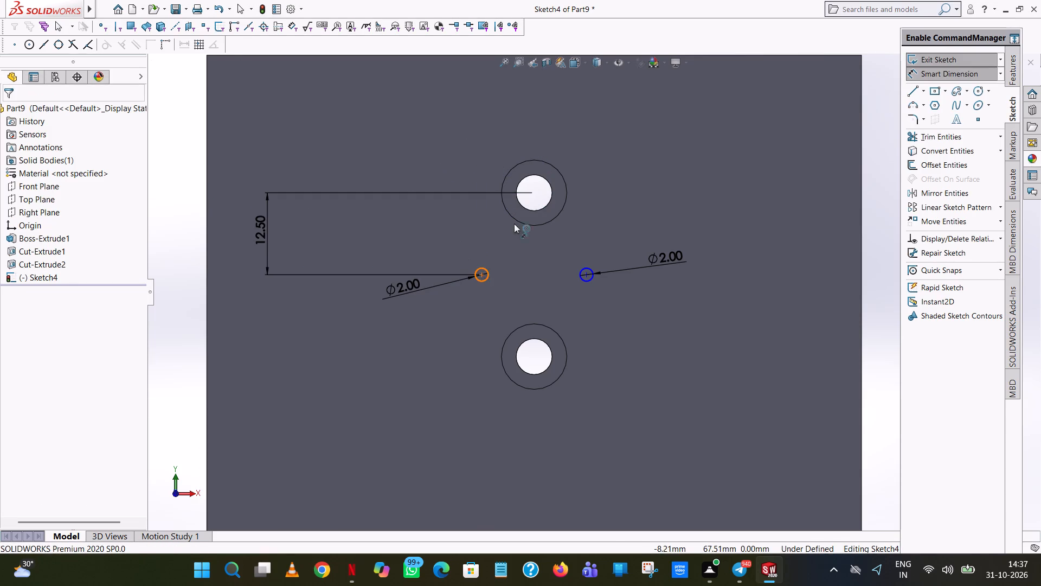
{"action": "left_click", "coordinate": [528, 176]}
{"action": "left_click", "coordinate": [515, 306]}
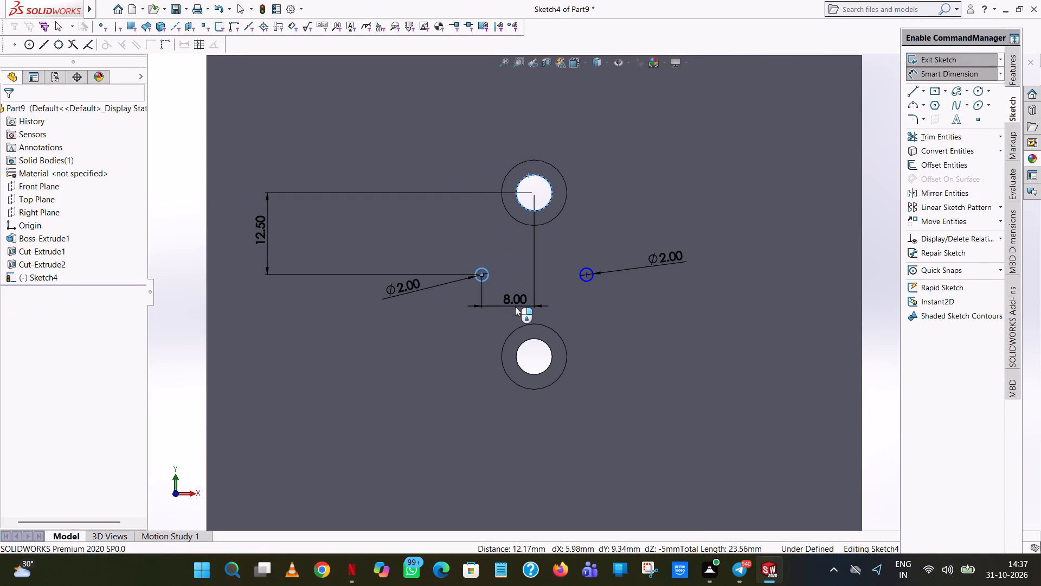
{"action": "left_click", "coordinate": [470, 290]}
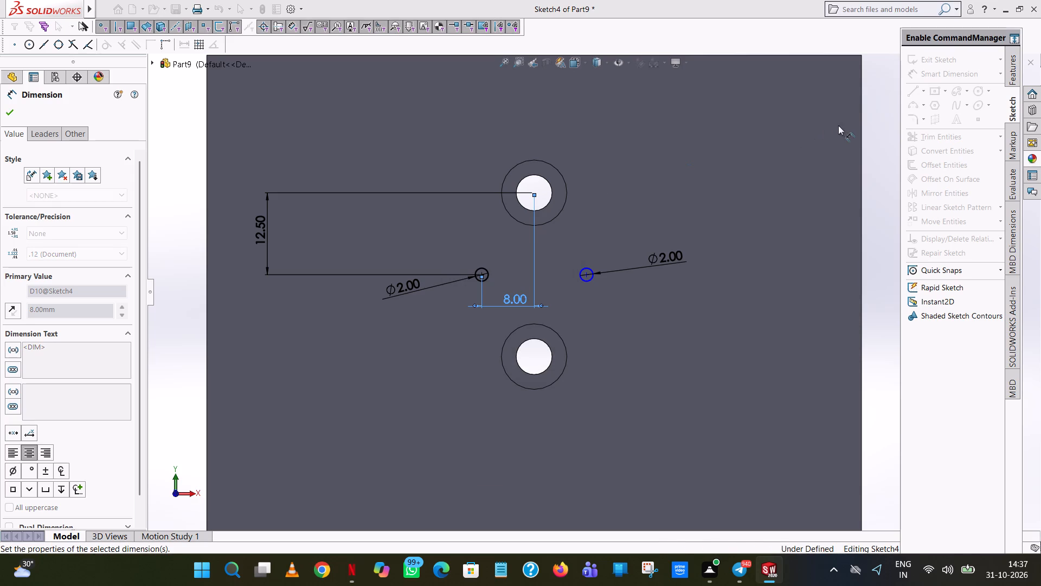
{"action": "left_click", "coordinate": [877, 149]}
Locate the upper right small circle from the topmost hole with dimensions of 8 mm horizontally and 12.5 mm vertically.
{"action": "left_click", "coordinate": [577, 274]}
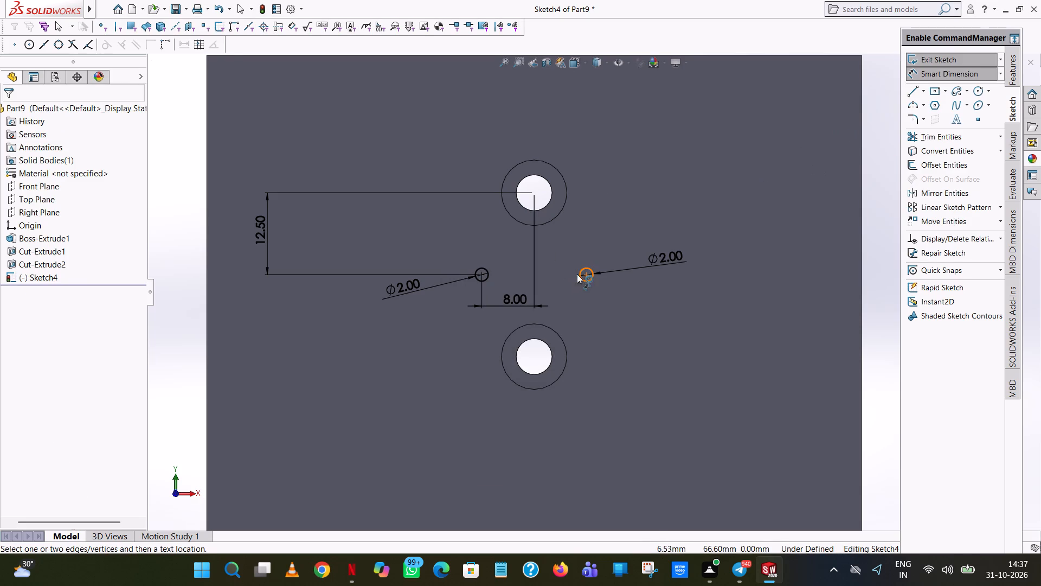
{"action": "left_click", "coordinate": [536, 176]}
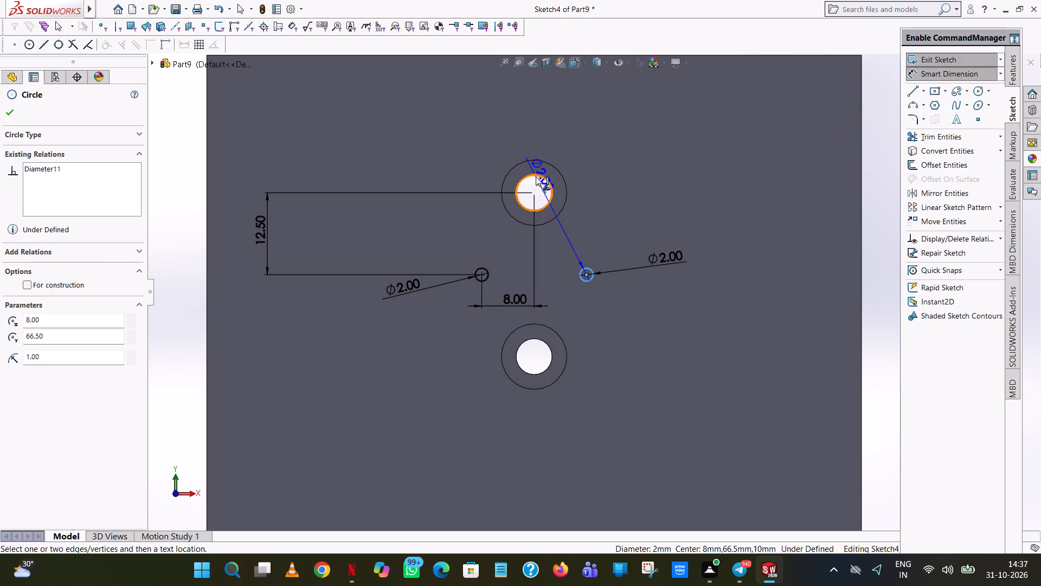
{"action": "left_click", "coordinate": [576, 346]}
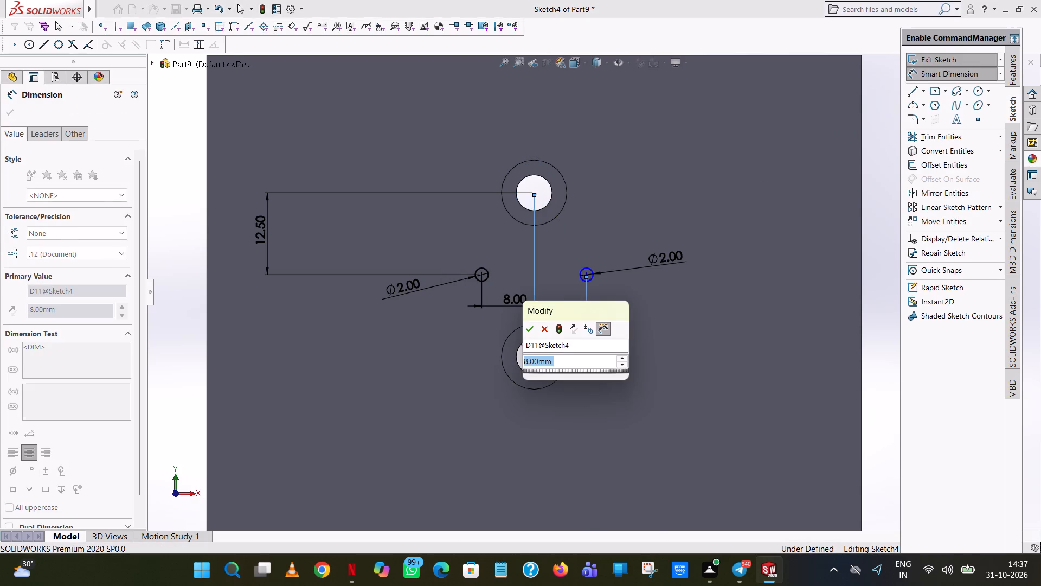
{"action": "left_click", "coordinate": [528, 327]}
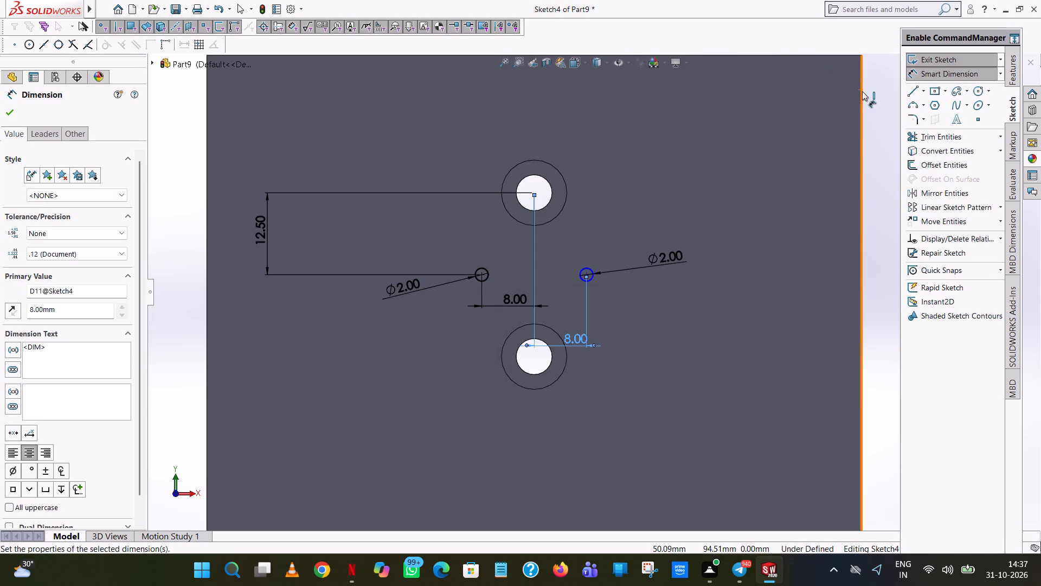
{"action": "left_click", "coordinate": [884, 127]}
{"action": "left_click", "coordinate": [580, 278]}
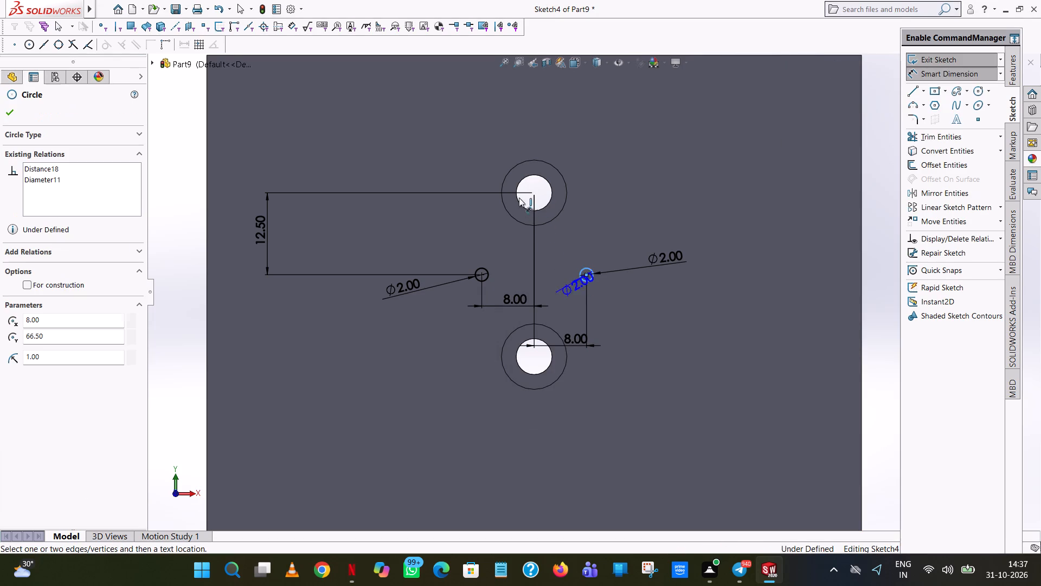
{"action": "left_click", "coordinate": [541, 174]}
{"action": "left_click", "coordinate": [750, 193]}
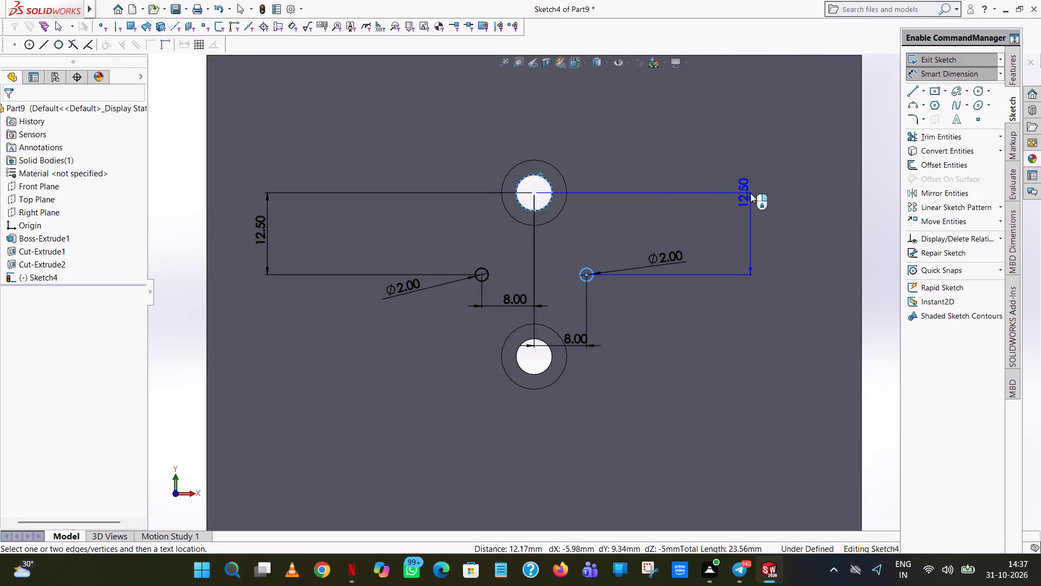
{"action": "left_click", "coordinate": [704, 171]}
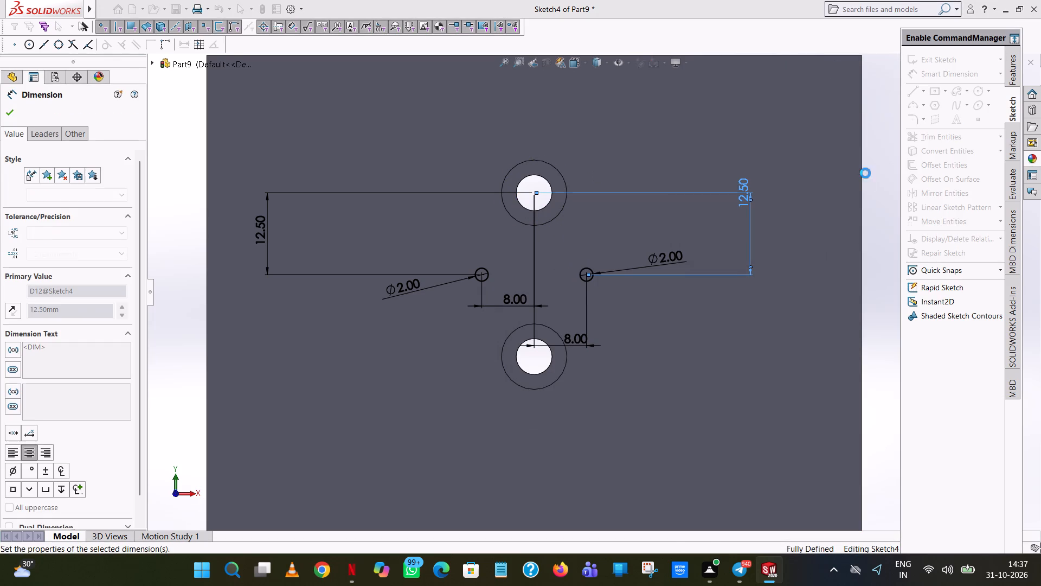
{"action": "left_click", "coordinate": [870, 206]}
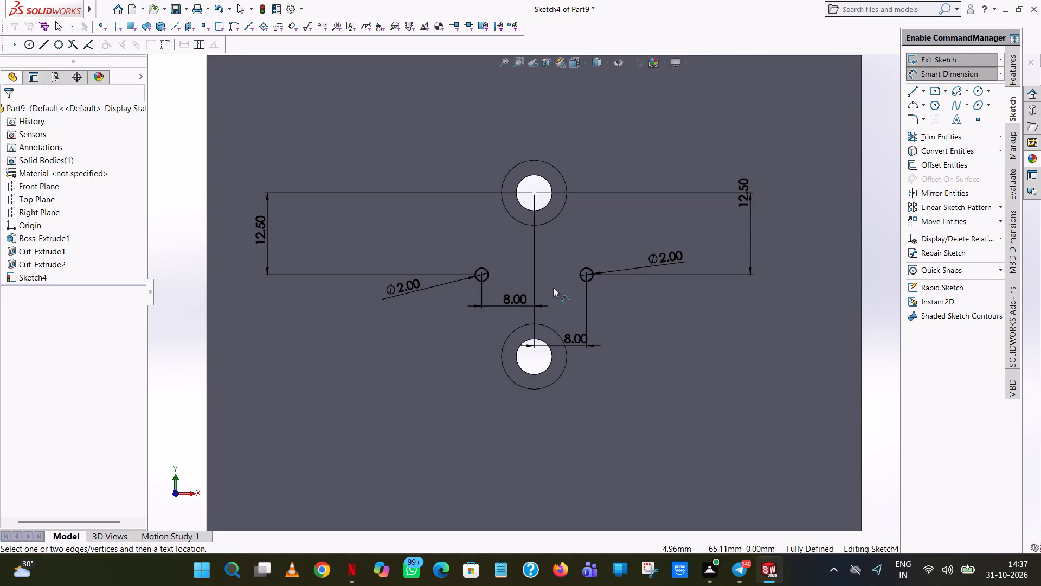
Cut the four small circles into the plate with a blind Extruded Cut 8 mm deep.
{"action": "scroll", "coordinate": [628, 273], "scroll_direction": "up", "scroll_amount": 1}
{"action": "scroll", "coordinate": [656, 365], "scroll_direction": "up", "scroll_amount": 4}
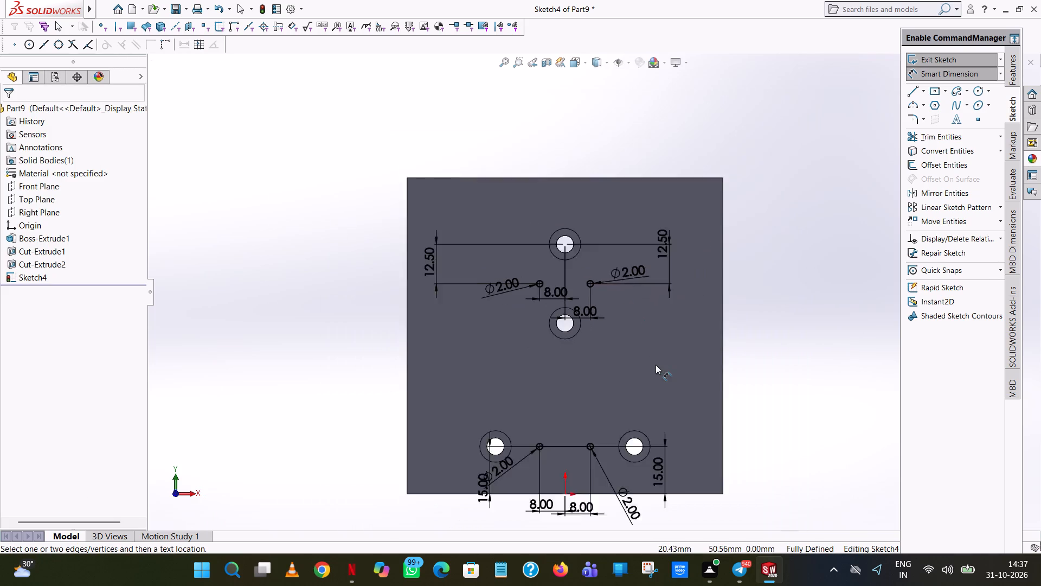
{"action": "left_click", "coordinate": [1011, 70]}
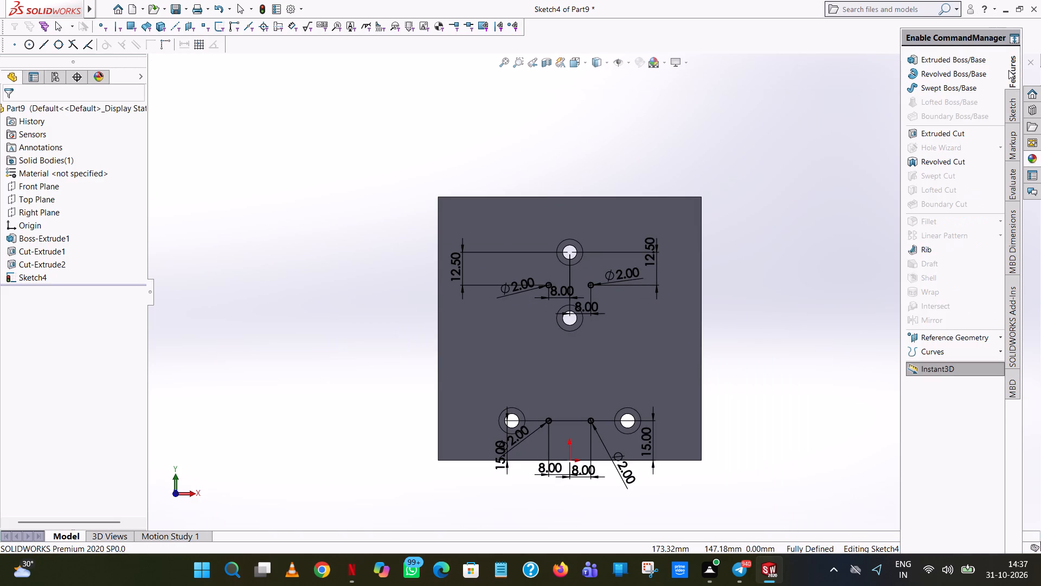
{"action": "left_click", "coordinate": [979, 135]}
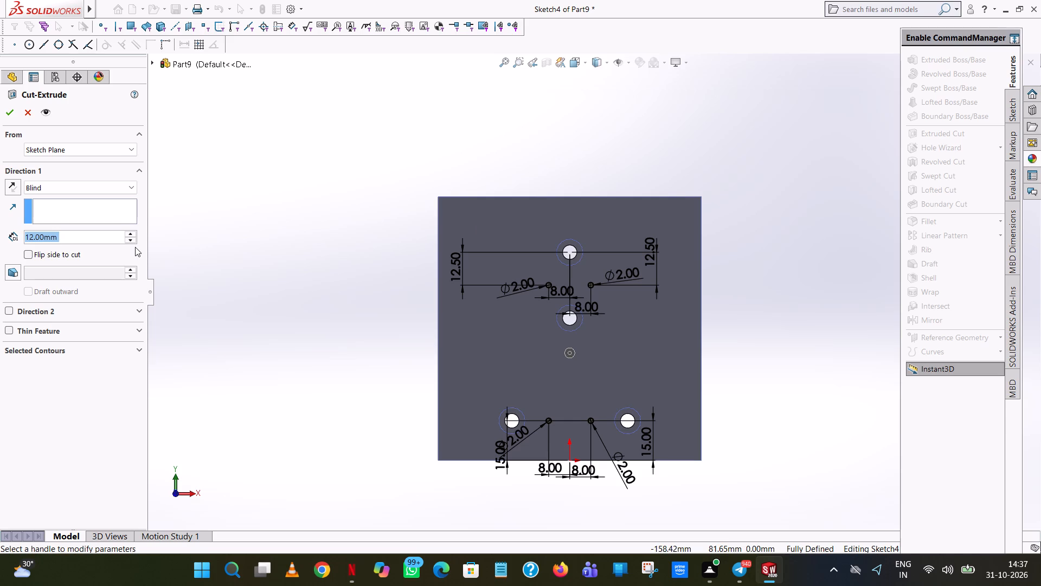
{"action": "key", "text": "8"}
{"action": "key", "text": "Return"}
{"action": "scroll", "coordinate": [527, 371], "scroll_direction": "up", "scroll_amount": 1}
{"action": "middle_click_drag", "start_coordinate": [527, 371], "coordinate": [654, 271]}
{"action": "scroll", "coordinate": [567, 288], "scroll_direction": "up", "scroll_amount": 1}
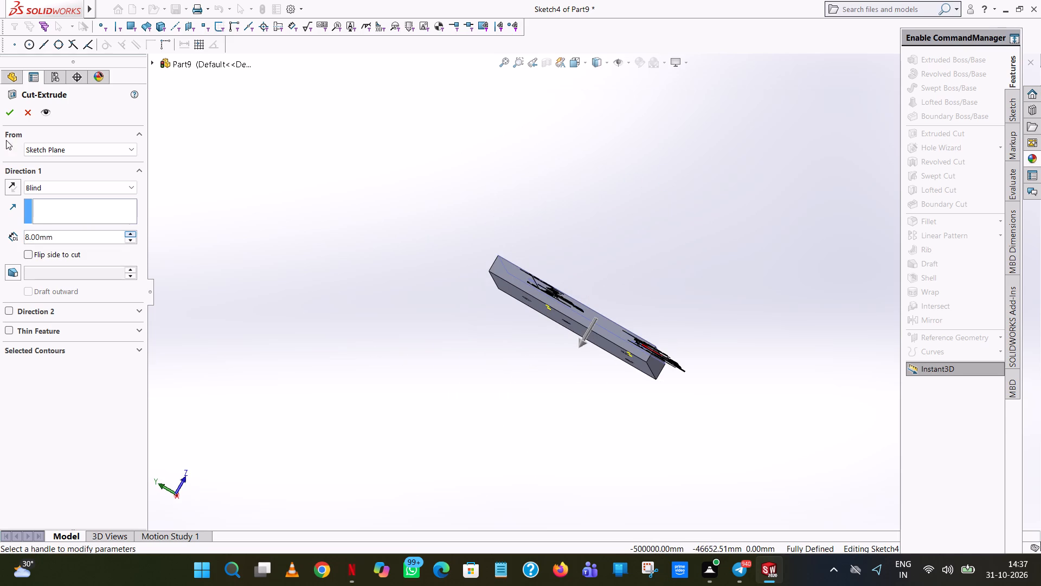
{"action": "left_click", "coordinate": [10, 103]}
{"action": "left_click", "coordinate": [5, 110]}
{"action": "left_click", "coordinate": [609, 257]}
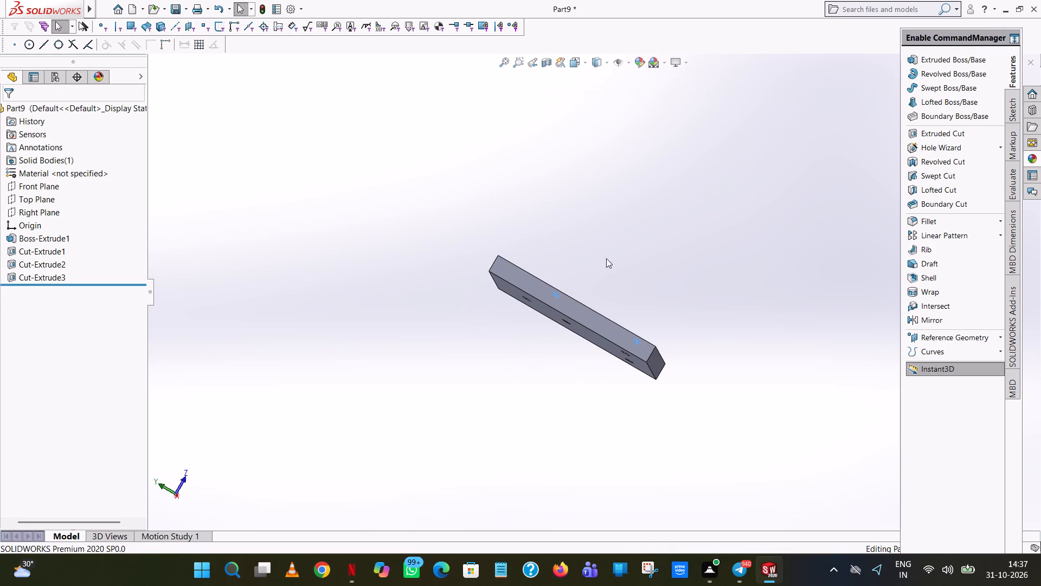
Inspect the plate's counterbored and small blind holes from several angles in wireframe, and restore the shaded with edges display.
{"action": "scroll", "coordinate": [606, 258], "scroll_direction": "up", "scroll_amount": 1}
{"action": "middle_click_drag", "start_coordinate": [607, 259], "coordinate": [559, 483]}
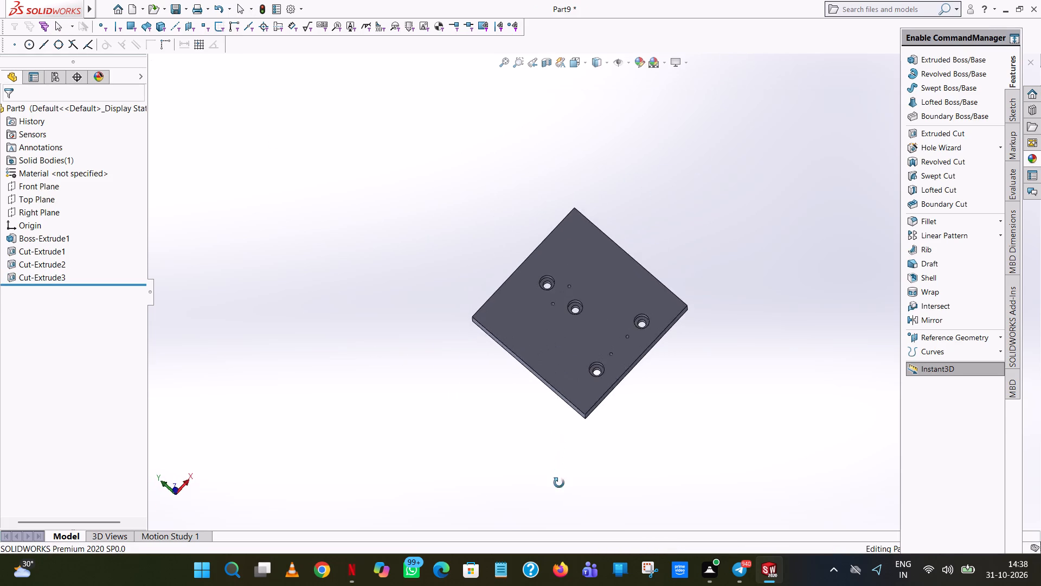
{"action": "middle_click_drag", "start_coordinate": [559, 483], "coordinate": [480, 410]}
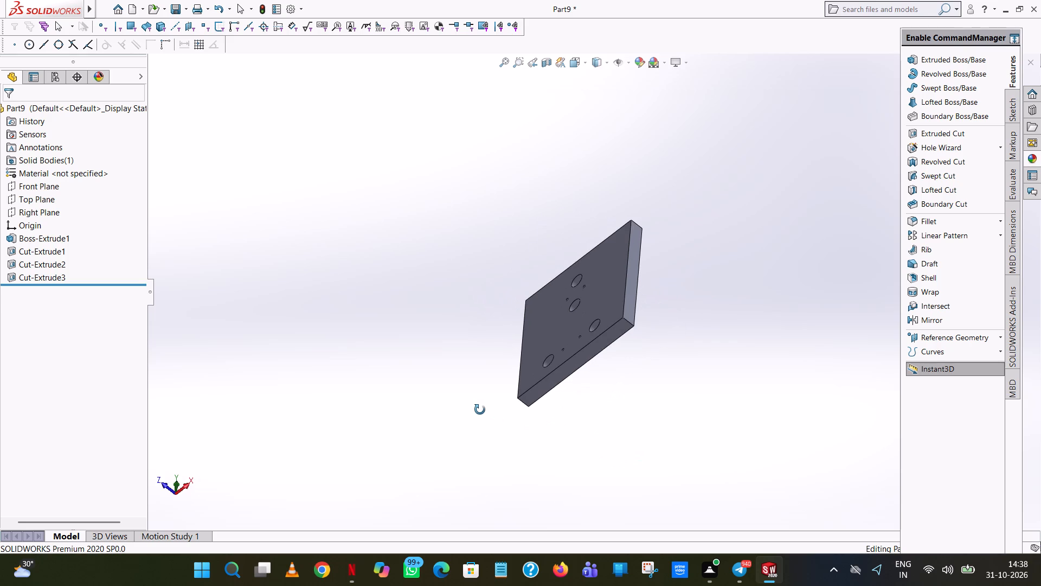
{"action": "middle_click_drag", "start_coordinate": [480, 410], "coordinate": [480, 404]}
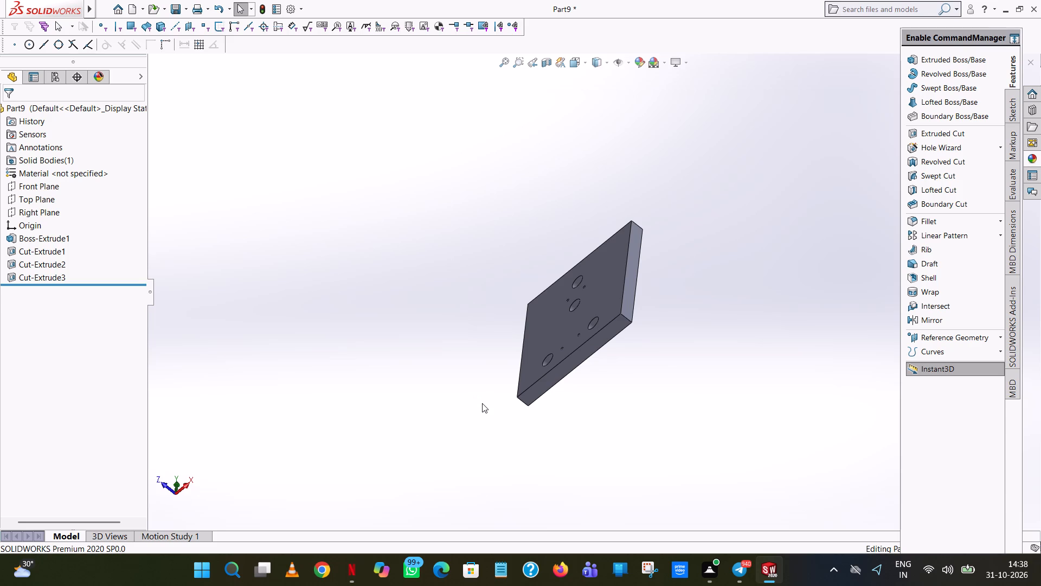
{"action": "left_click", "coordinate": [605, 60]}
{"action": "left_click", "coordinate": [601, 132]}
{"action": "middle_click_drag", "start_coordinate": [653, 324], "coordinate": [699, 366]}
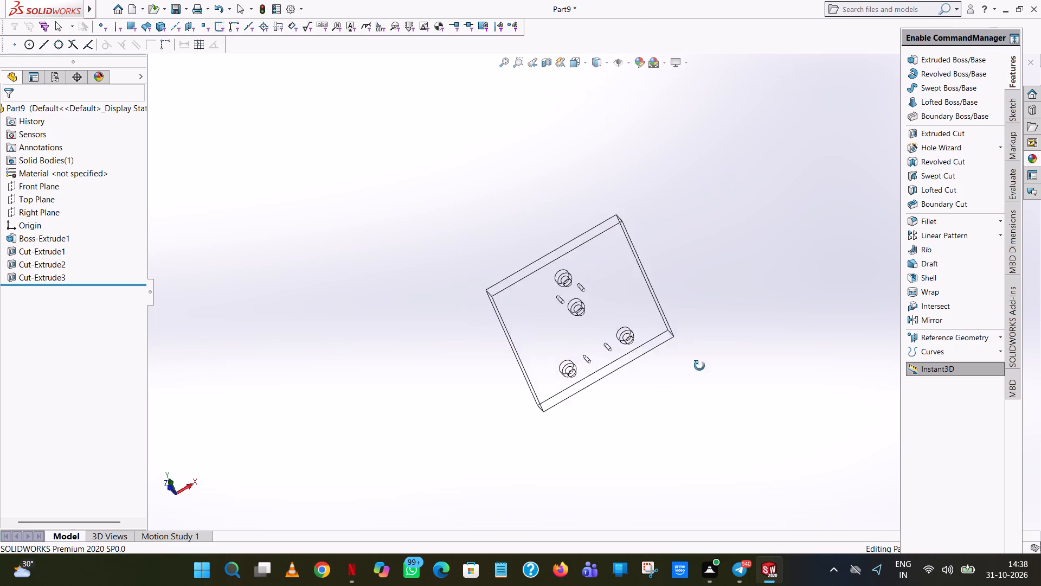
{"action": "middle_click_drag", "start_coordinate": [699, 366], "coordinate": [745, 170]}
{"action": "scroll", "coordinate": [590, 338], "scroll_direction": "down", "scroll_amount": 8}
{"action": "middle_click_drag", "start_coordinate": [701, 193], "coordinate": [699, 199]}
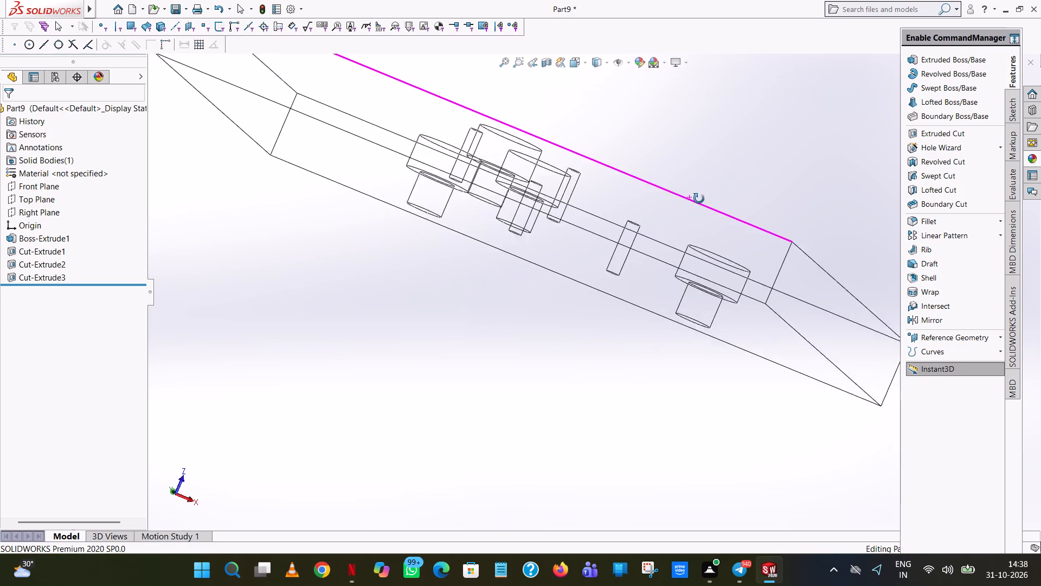
{"action": "middle_click_drag", "start_coordinate": [699, 199], "coordinate": [714, 266]}
{"action": "scroll", "coordinate": [711, 259], "scroll_direction": "down", "scroll_amount": 1}
{"action": "scroll", "coordinate": [714, 266], "scroll_direction": "up", "scroll_amount": 5}
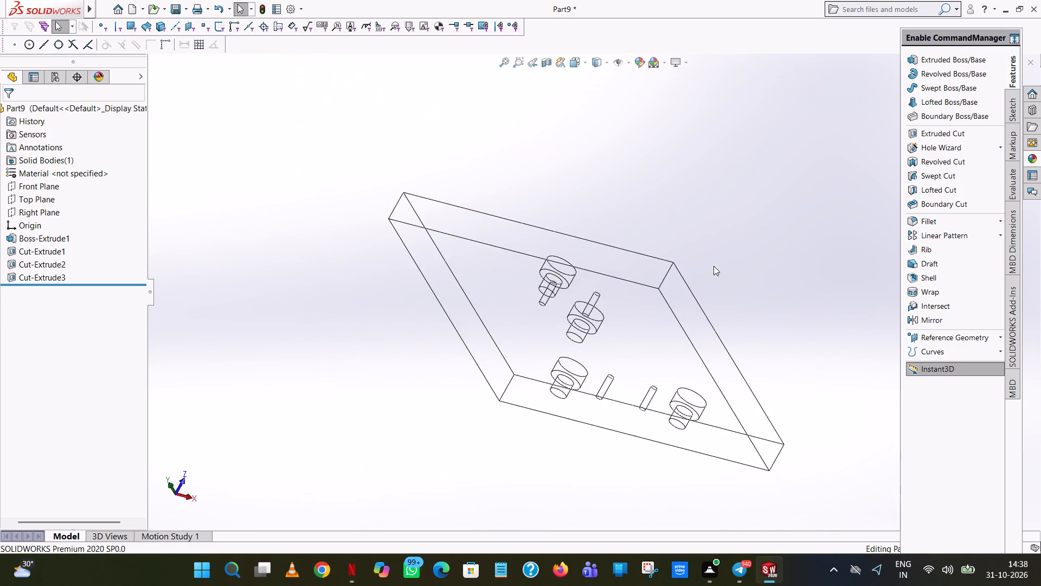
{"action": "middle_click_drag", "start_coordinate": [714, 266], "coordinate": [679, 418]}
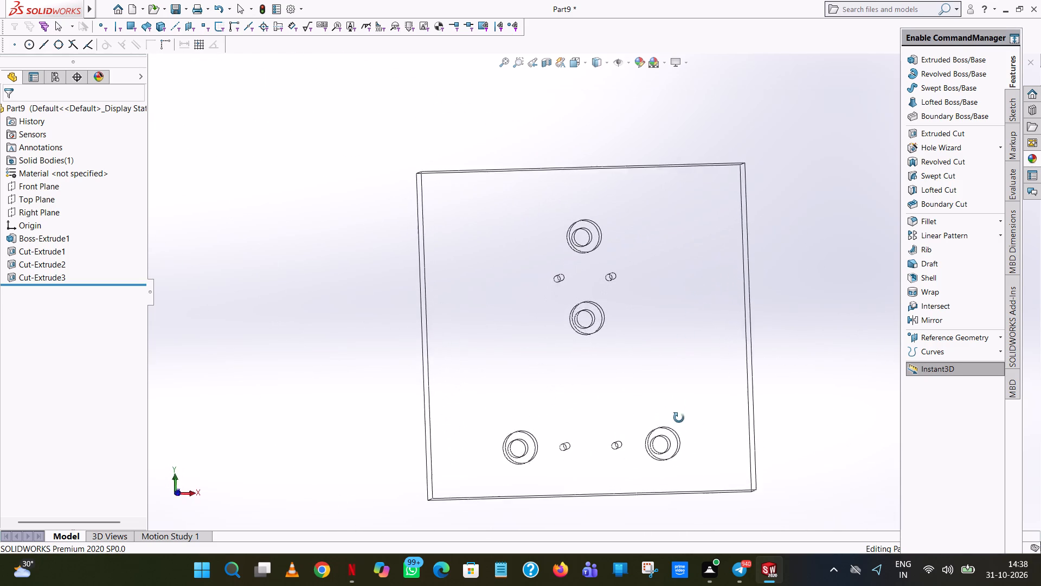
{"action": "middle_click_drag", "start_coordinate": [679, 418], "coordinate": [785, 457]}
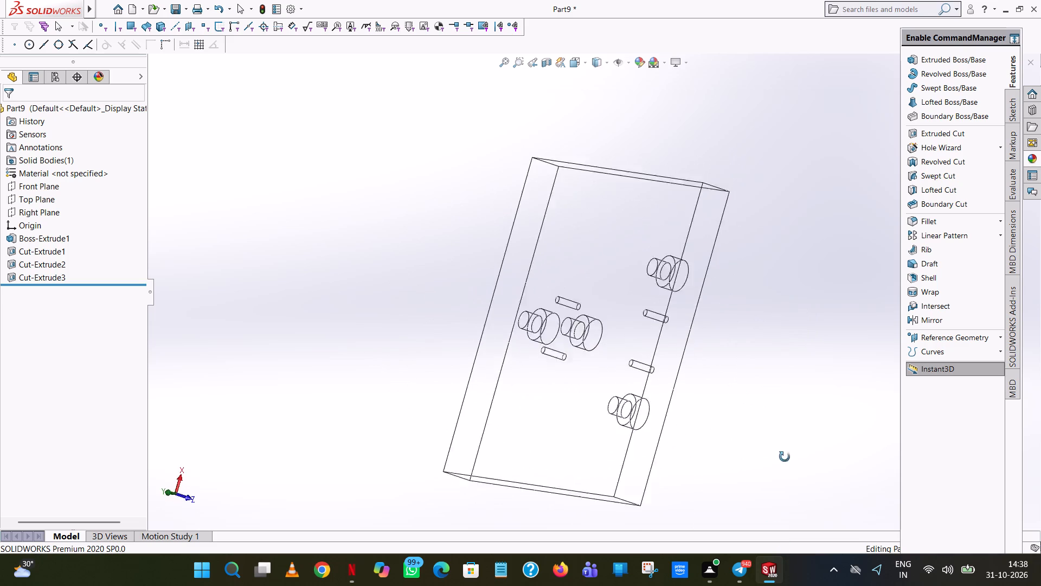
{"action": "middle_click_drag", "start_coordinate": [785, 457], "coordinate": [767, 208]}
{"action": "scroll", "coordinate": [767, 208], "scroll_direction": "up", "scroll_amount": 1}
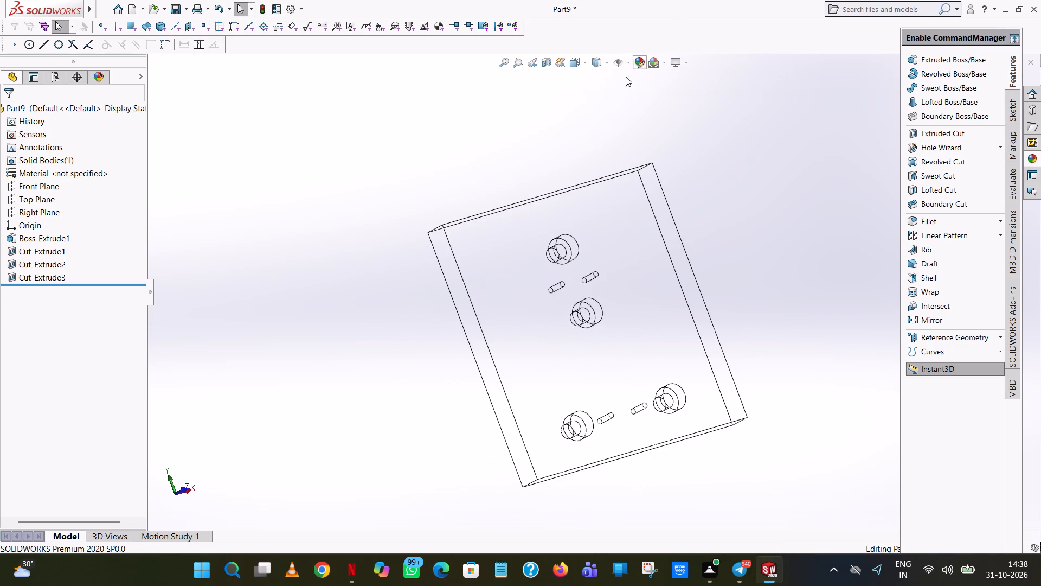
{"action": "middle_click_drag", "start_coordinate": [664, 212], "coordinate": [667, 143]}
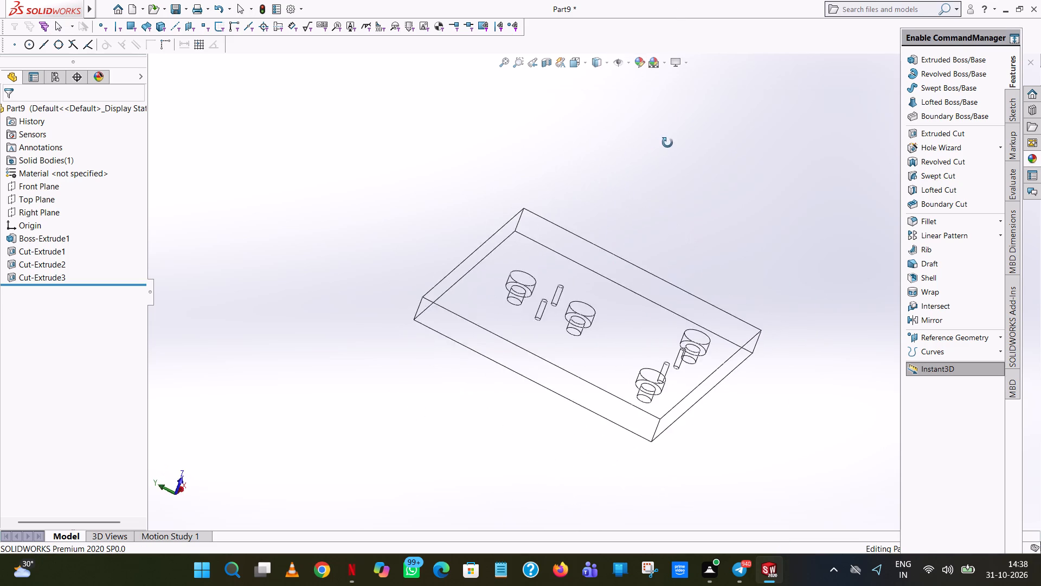
{"action": "middle_click_drag", "start_coordinate": [667, 143], "coordinate": [618, 385]}
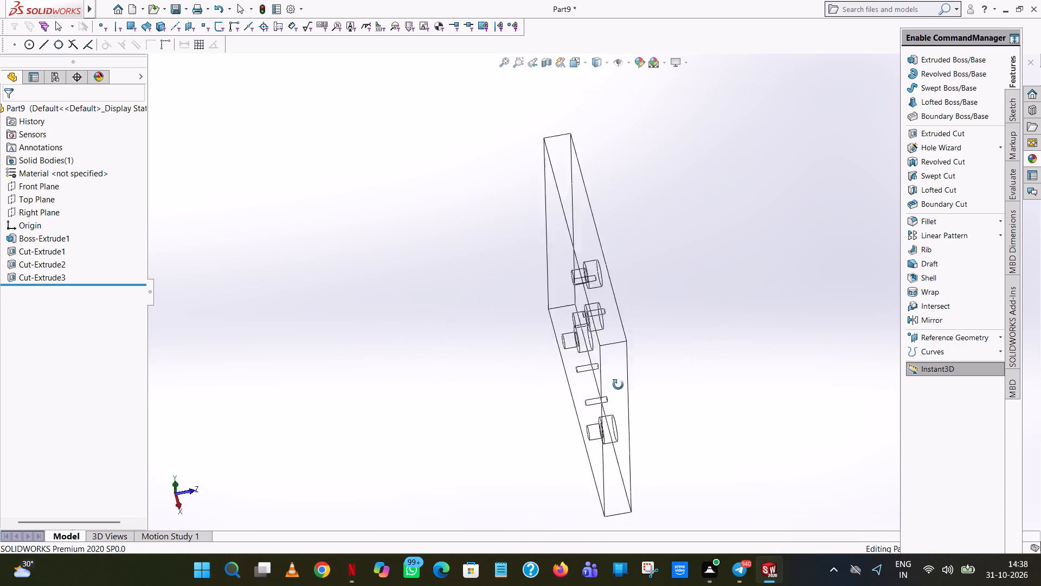
{"action": "middle_click_drag", "start_coordinate": [618, 385], "coordinate": [664, 237]}
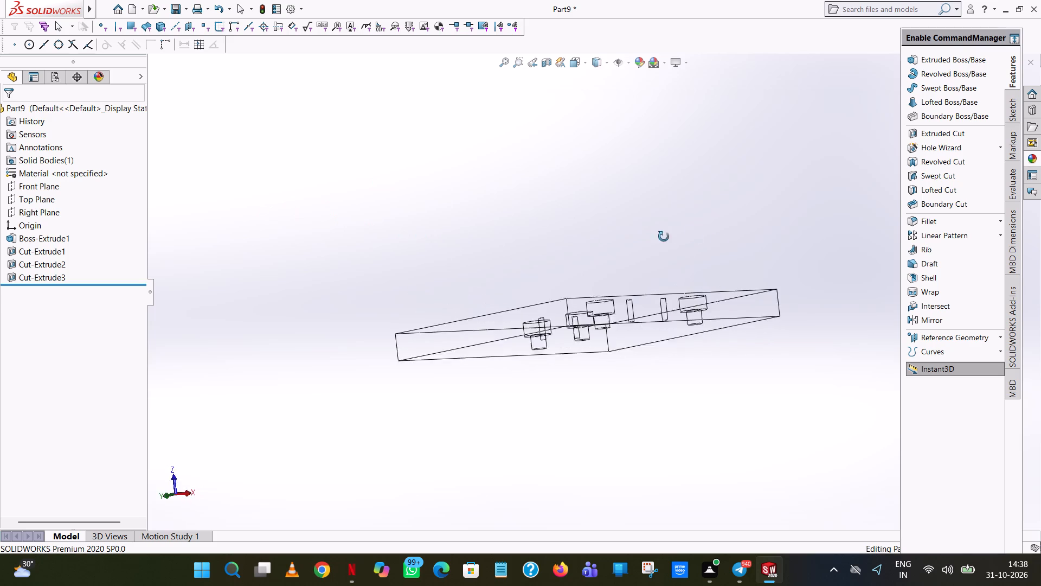
{"action": "middle_click_drag", "start_coordinate": [664, 237], "coordinate": [629, 254]}
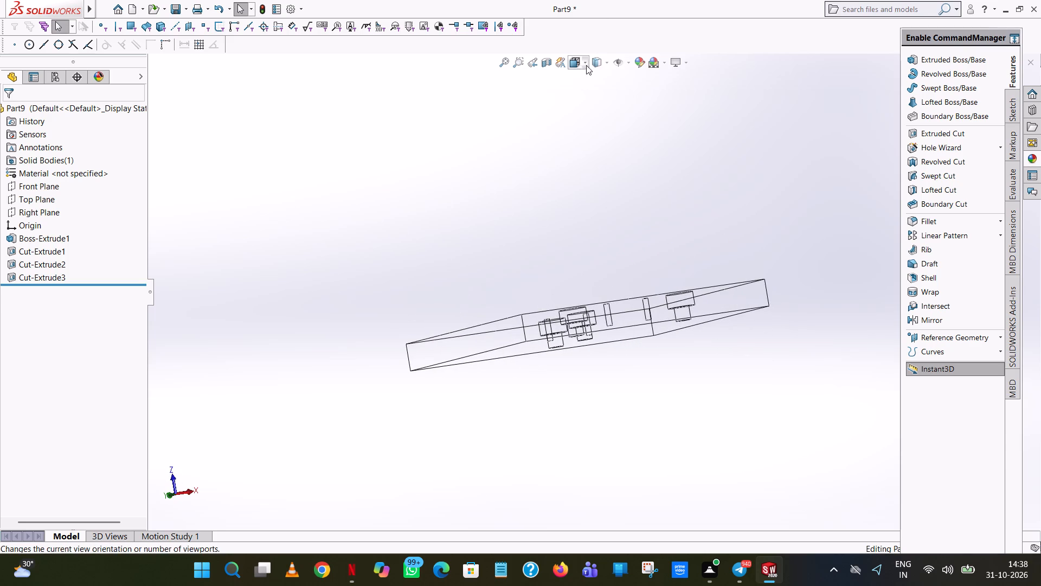
{"action": "left_click", "coordinate": [584, 62]}
{"action": "left_click", "coordinate": [737, 153]}
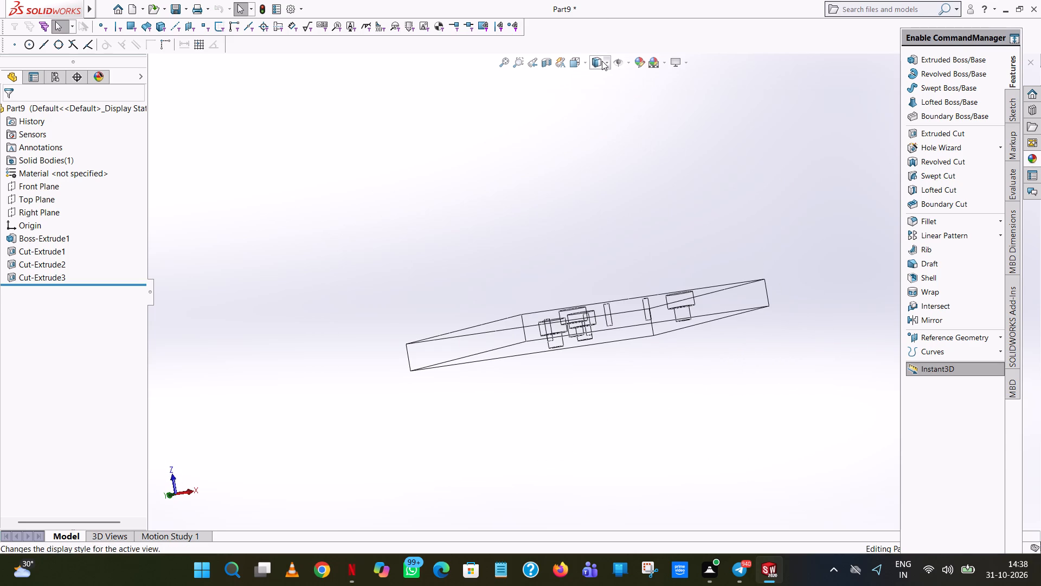
{"action": "left_click", "coordinate": [602, 61]}
{"action": "left_click", "coordinate": [597, 77]}
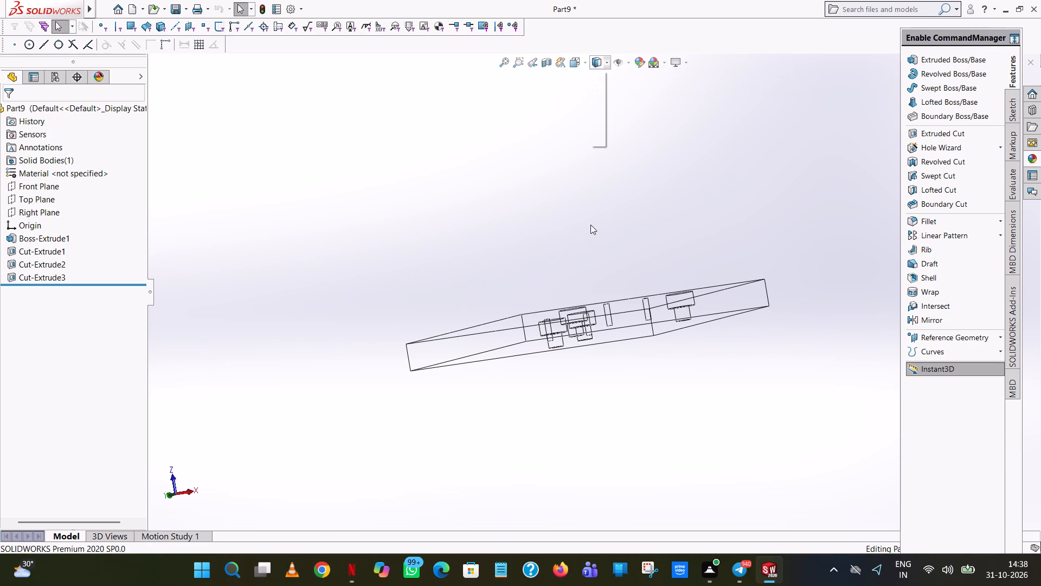
{"action": "middle_click_drag", "start_coordinate": [642, 205], "coordinate": [696, 396]}
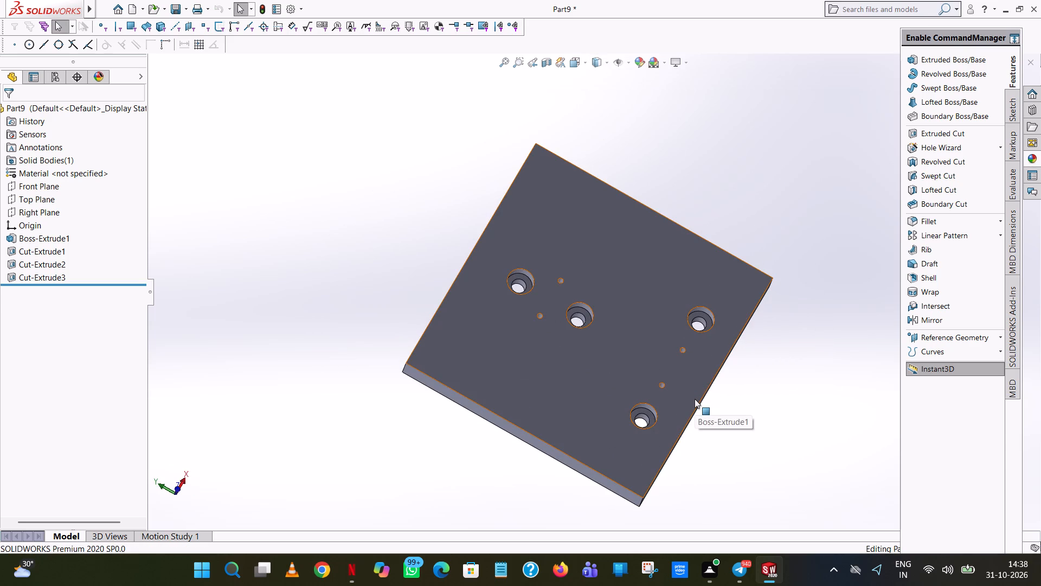
{"action": "key", "text": "ctrl+7"}
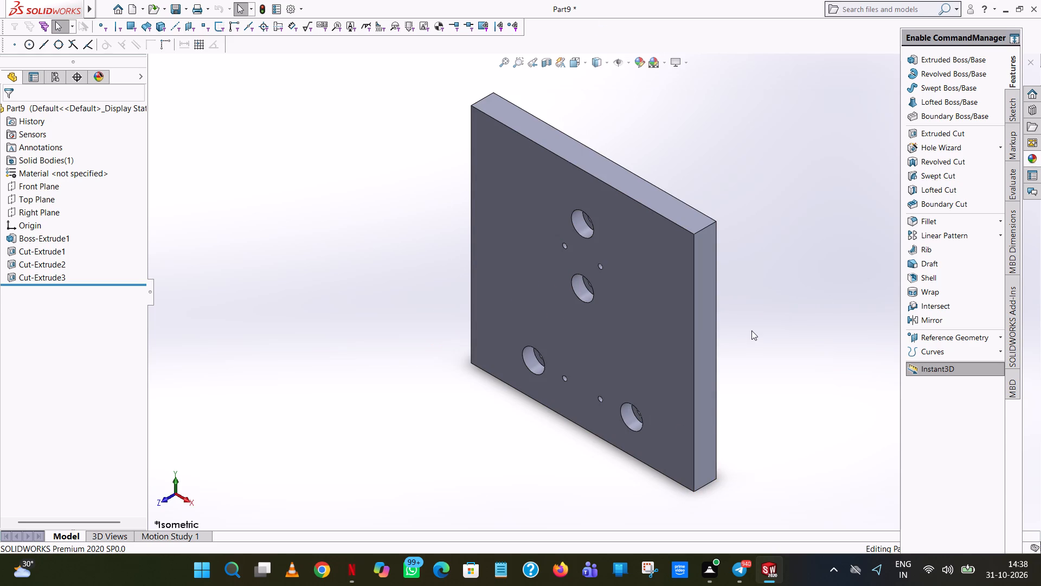
Open an Extruded Cut sketch on the plate's narrow bottom side face.
{"action": "middle_click_drag", "start_coordinate": [753, 330], "coordinate": [803, 220]}
{"action": "scroll", "coordinate": [803, 220], "scroll_direction": "up", "scroll_amount": 1}
{"action": "scroll", "coordinate": [630, 460], "scroll_direction": "up", "scroll_amount": 1}
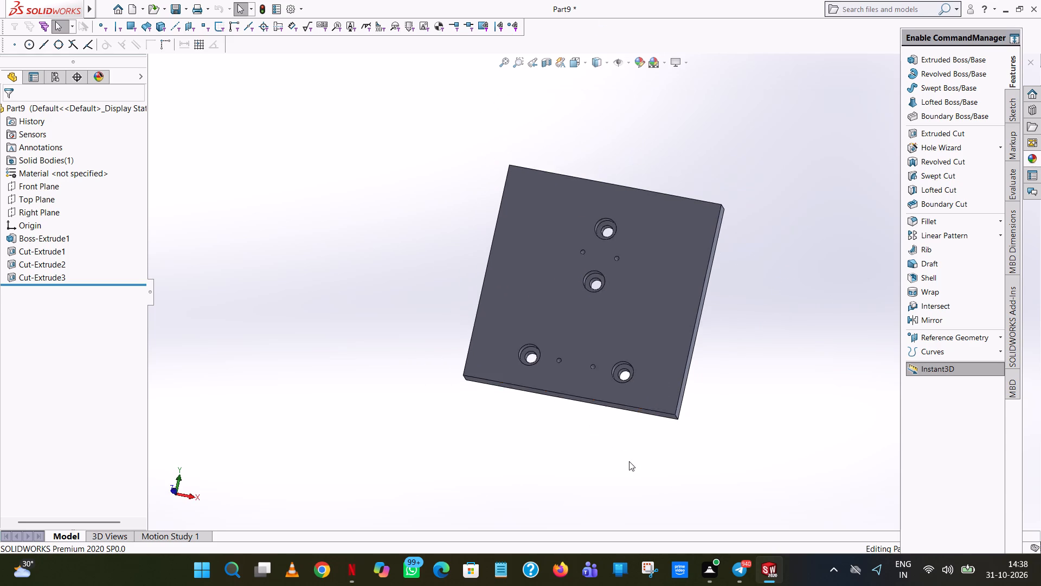
{"action": "middle_click_drag", "start_coordinate": [629, 461], "coordinate": [643, 280]}
{"action": "scroll", "coordinate": [643, 280], "scroll_direction": "down", "scroll_amount": 1}
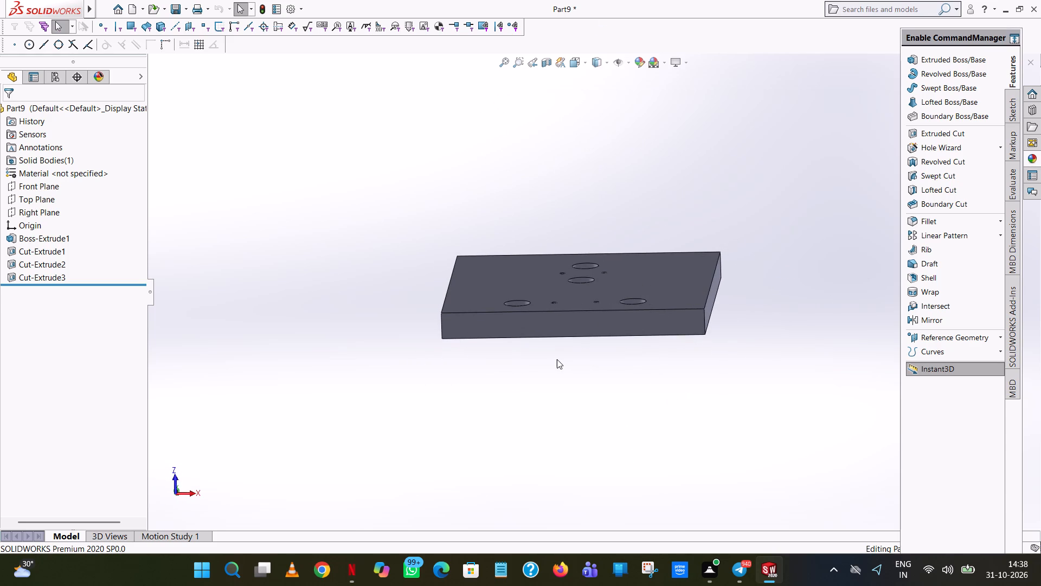
{"action": "middle_click_drag", "start_coordinate": [557, 359], "coordinate": [563, 334]}
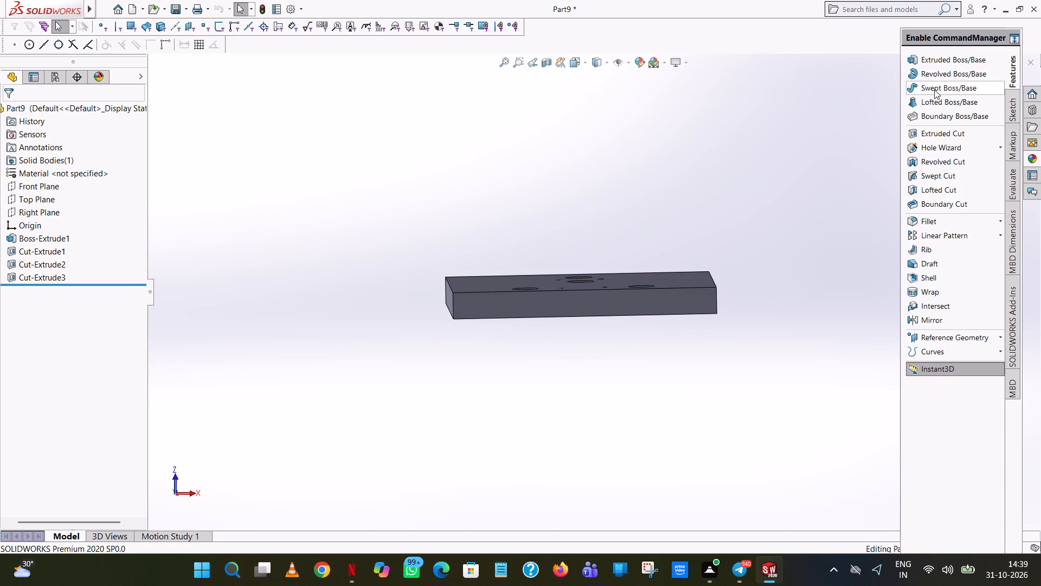
{"action": "left_click", "coordinate": [949, 129]}
{"action": "left_click", "coordinate": [612, 305]}
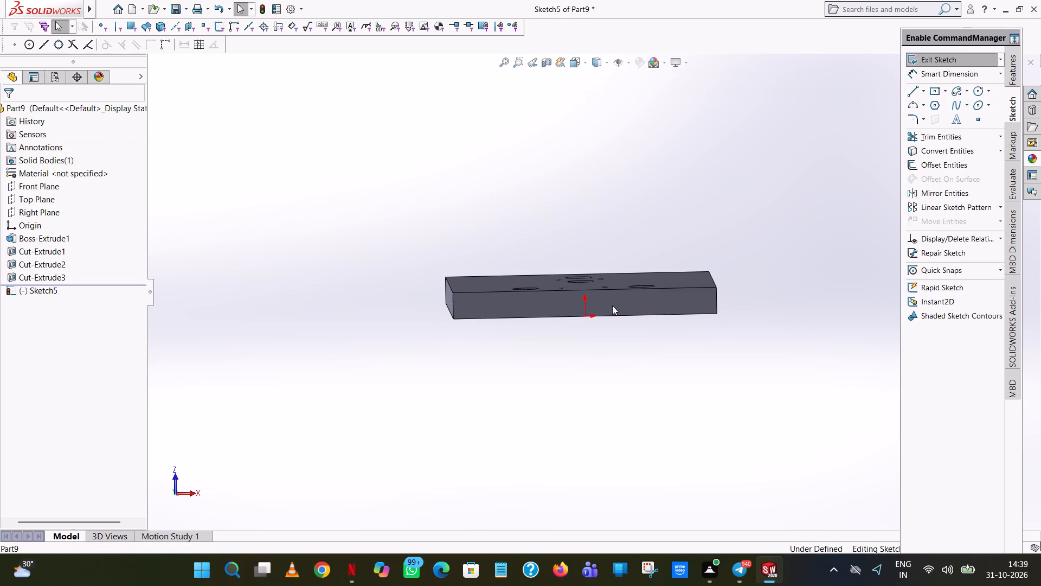
{"action": "left_click", "coordinate": [589, 60]}
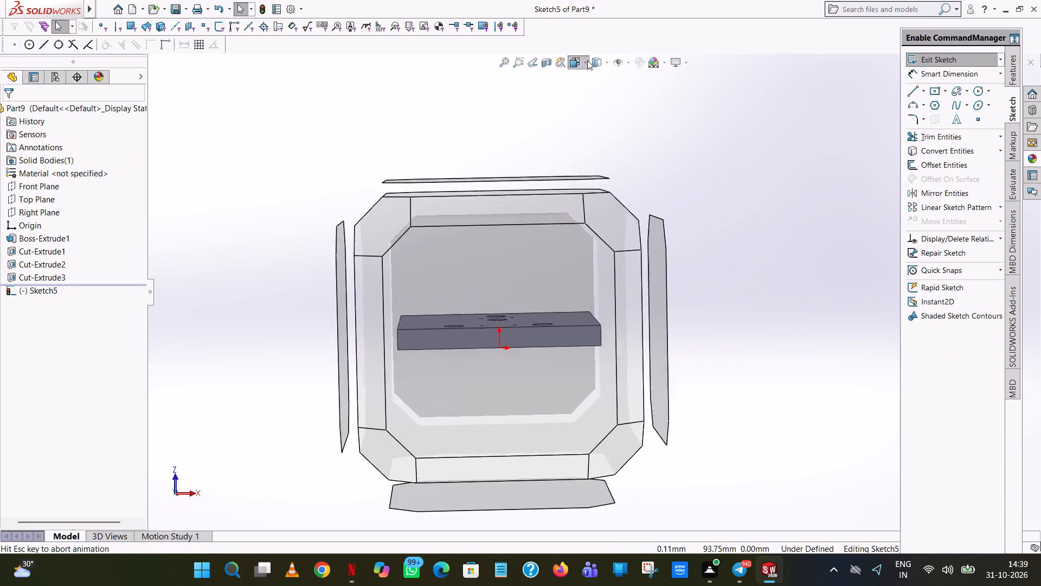
{"action": "left_click", "coordinate": [634, 121]}
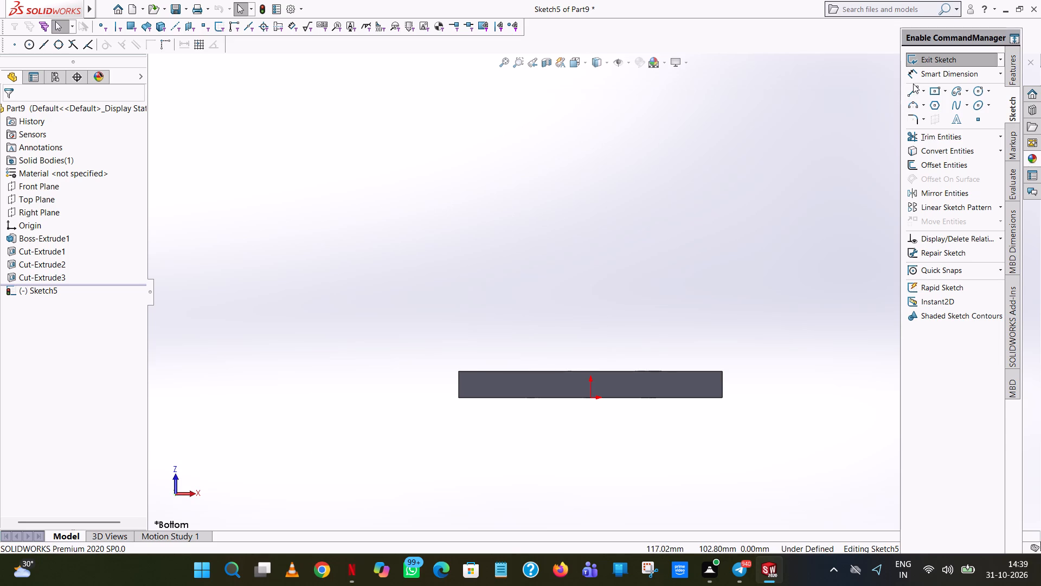
Sketch a 42 mm horizontal line inward from the midpoint of the side face's left short edge.
{"action": "left_click", "coordinate": [913, 84]}
{"action": "left_click", "coordinate": [910, 91]}
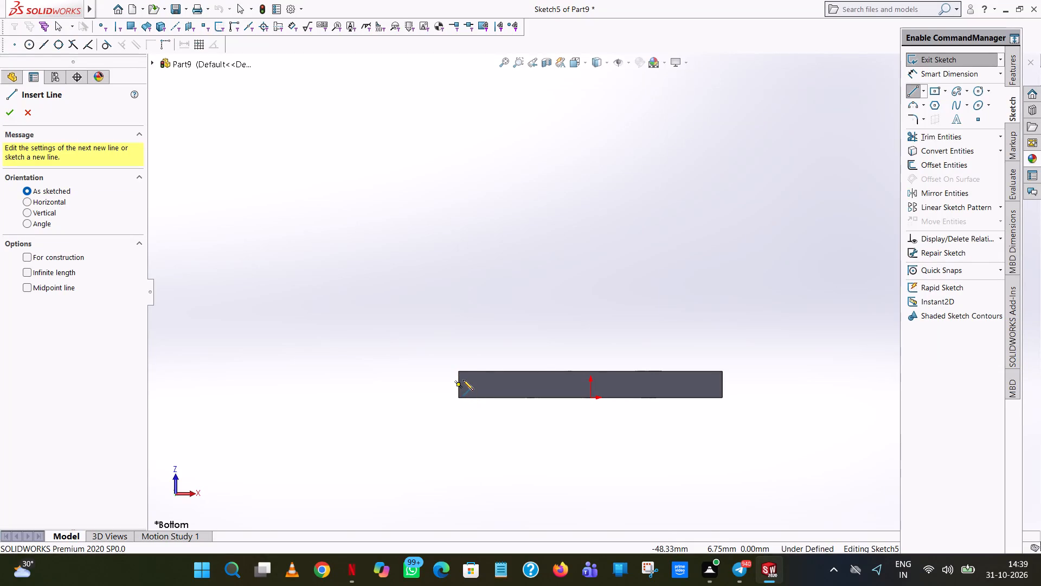
{"action": "scroll", "coordinate": [458, 384], "scroll_direction": "down", "scroll_amount": 5}
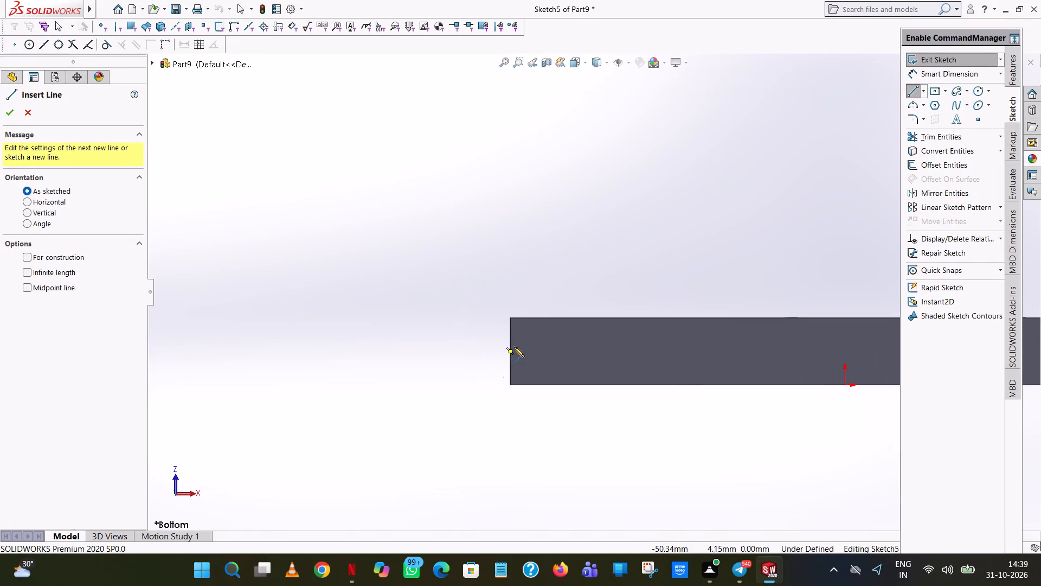
{"action": "left_click", "coordinate": [510, 352]}
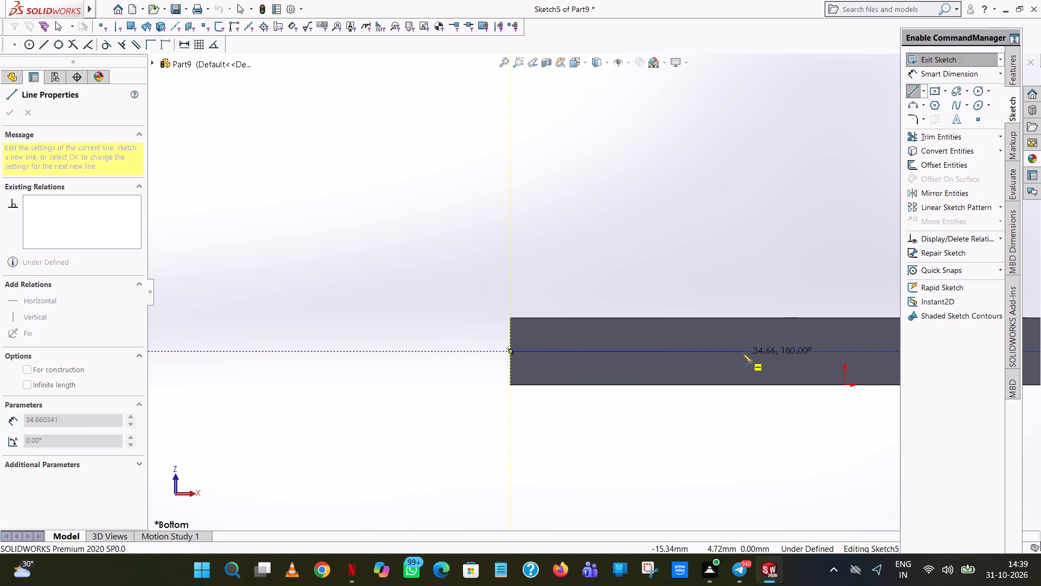
{"action": "left_click", "coordinate": [742, 353]}
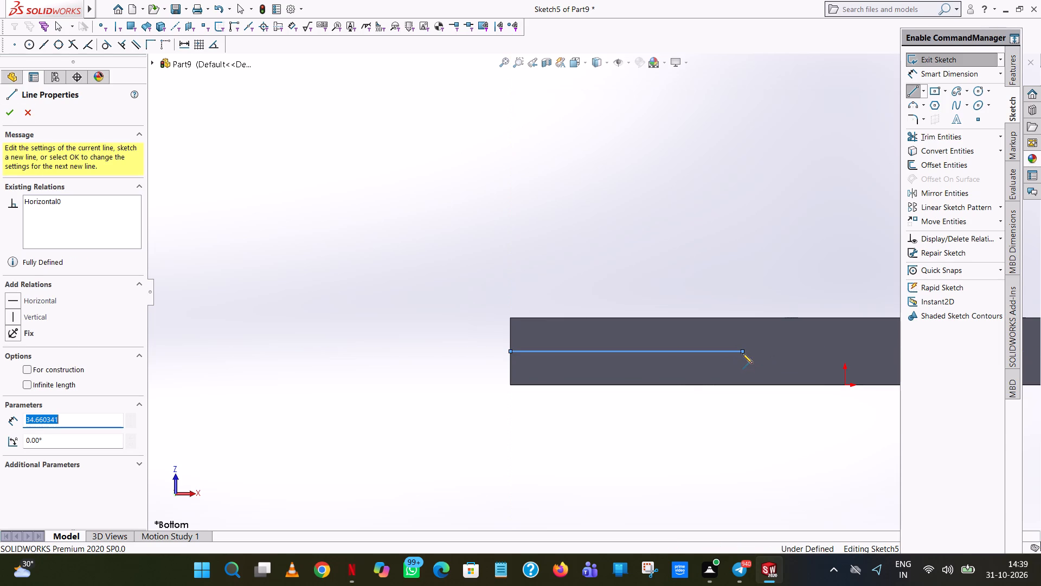
{"action": "type", "text": "42"}
{"action": "key", "text": "Return"}
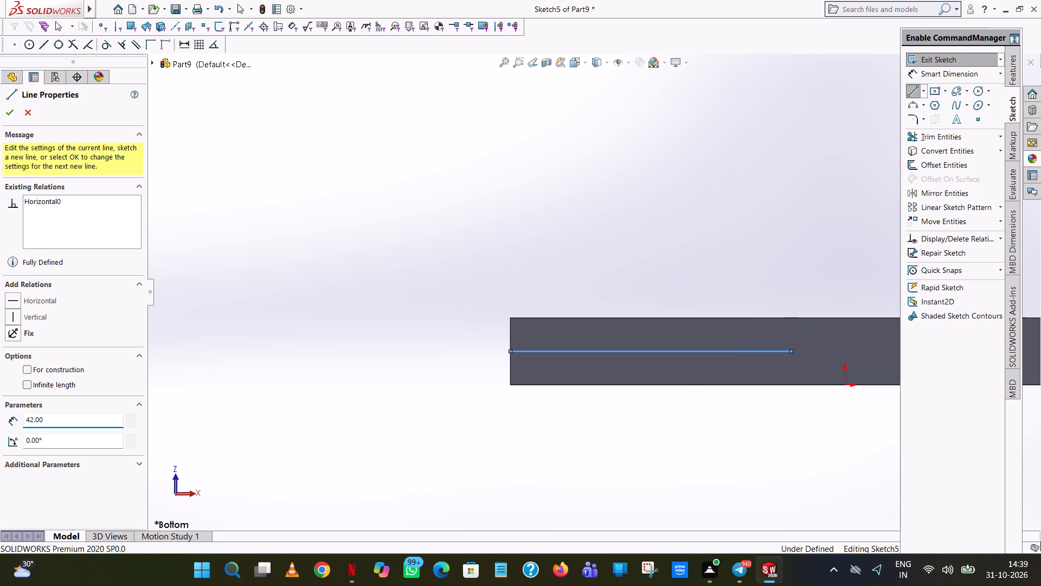
{"action": "right_click", "coordinate": [742, 353]}
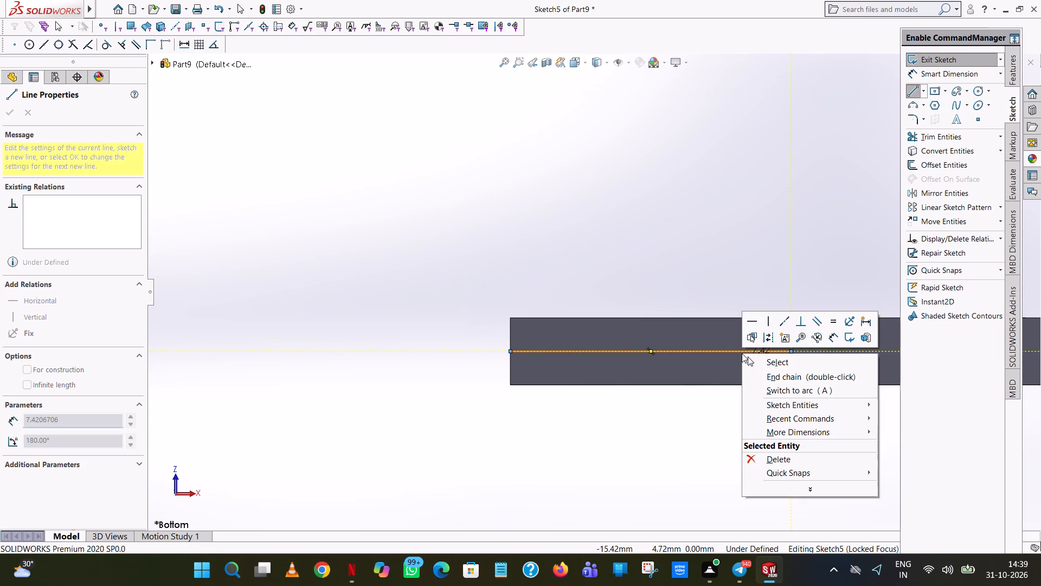
{"action": "left_click", "coordinate": [799, 364]}
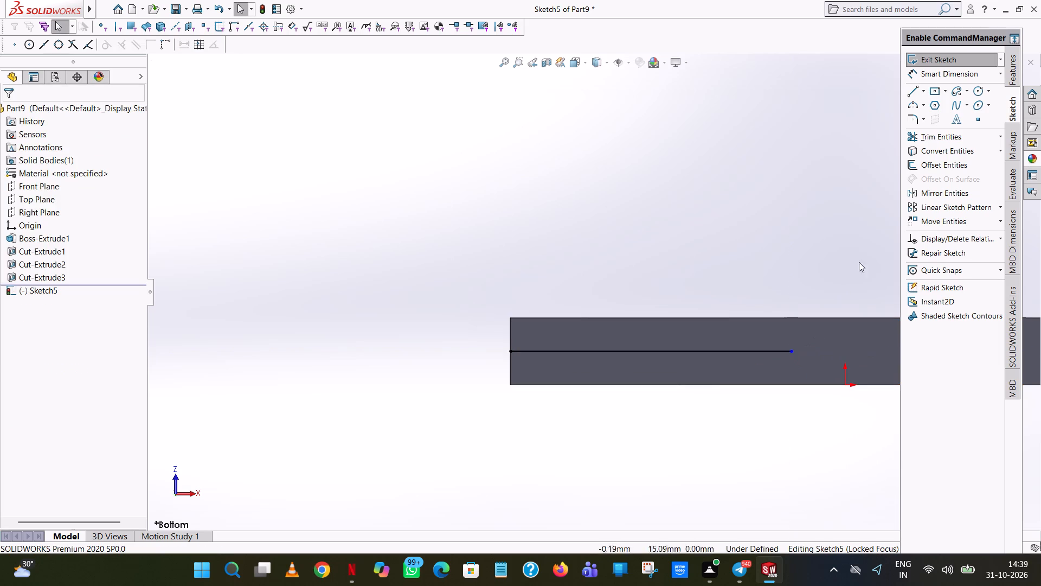
Sketch a circle of 2.5 mm radius centred on the inner end of the 42 mm line.
{"action": "left_click", "coordinate": [978, 93]}
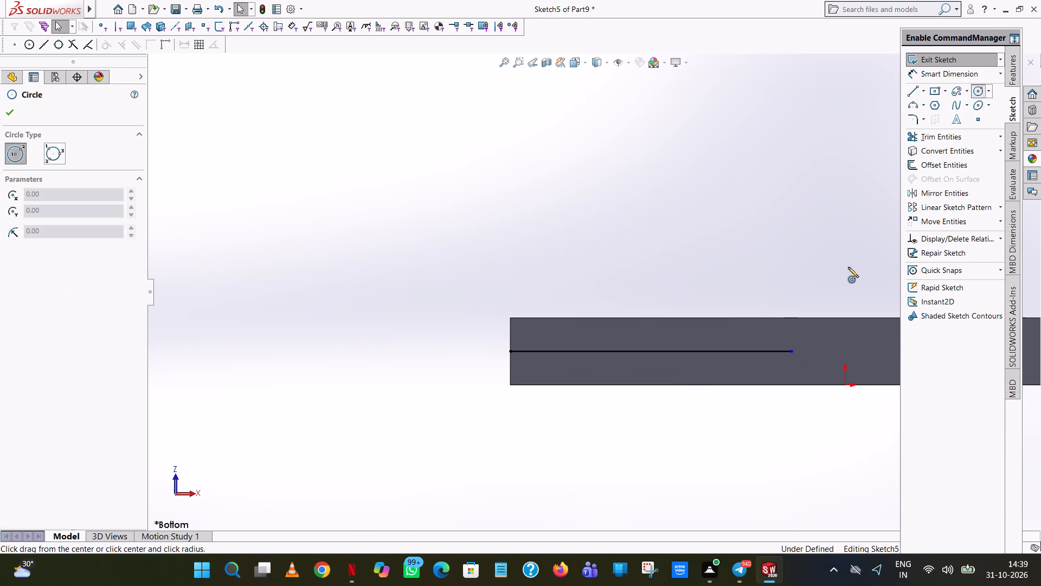
{"action": "scroll", "coordinate": [798, 361], "scroll_direction": "down", "scroll_amount": 4}
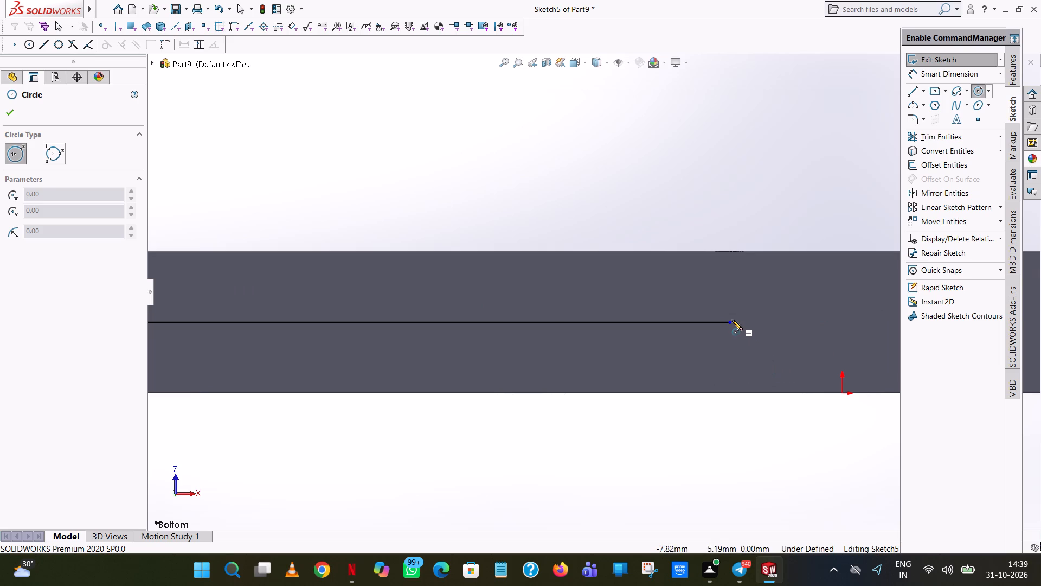
{"action": "left_click", "coordinate": [730, 322]}
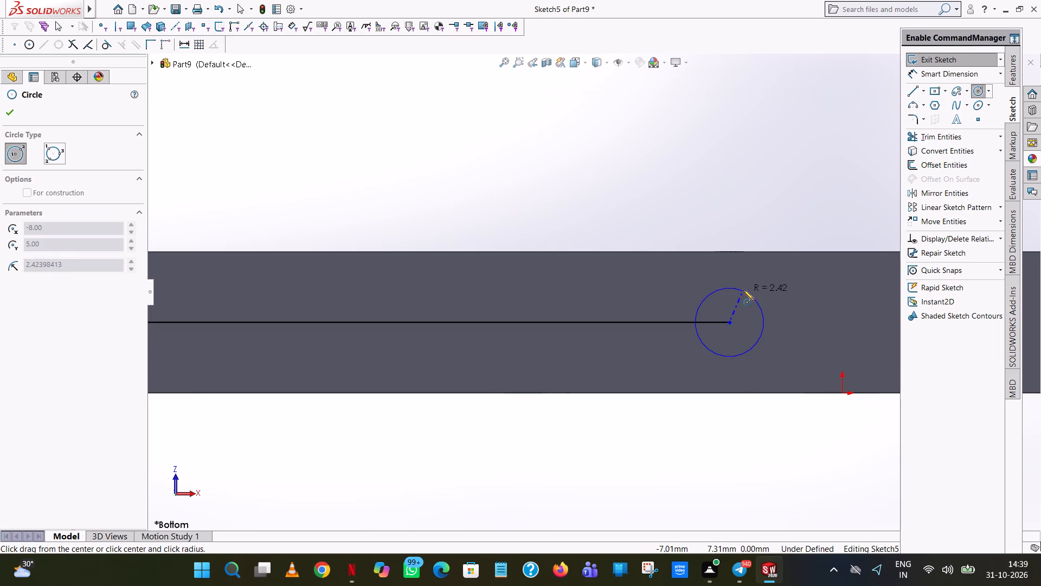
{"action": "left_click", "coordinate": [743, 290]}
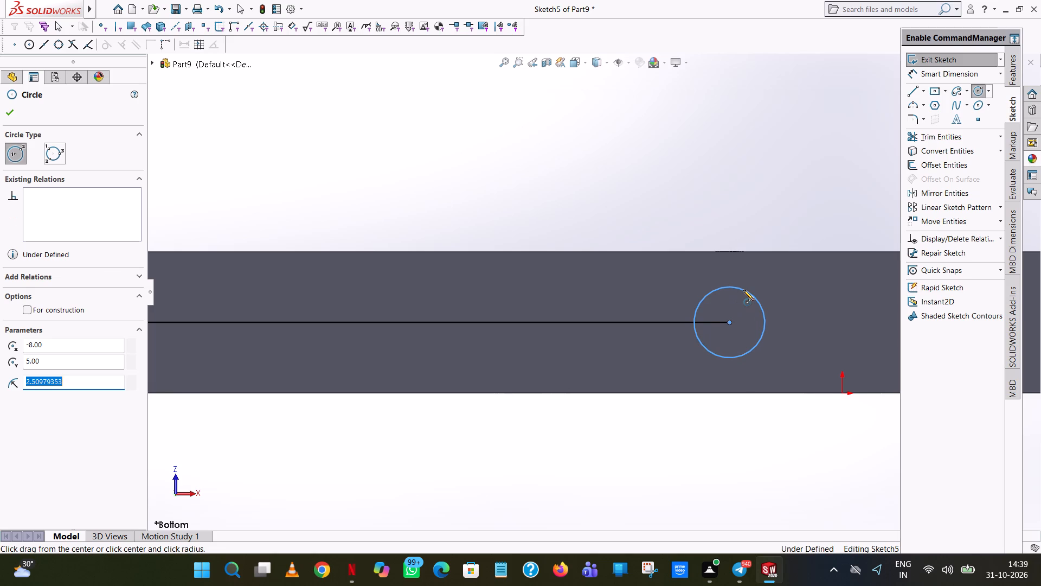
{"action": "type", "text": "2.5"}
{"action": "key", "text": "Return"}
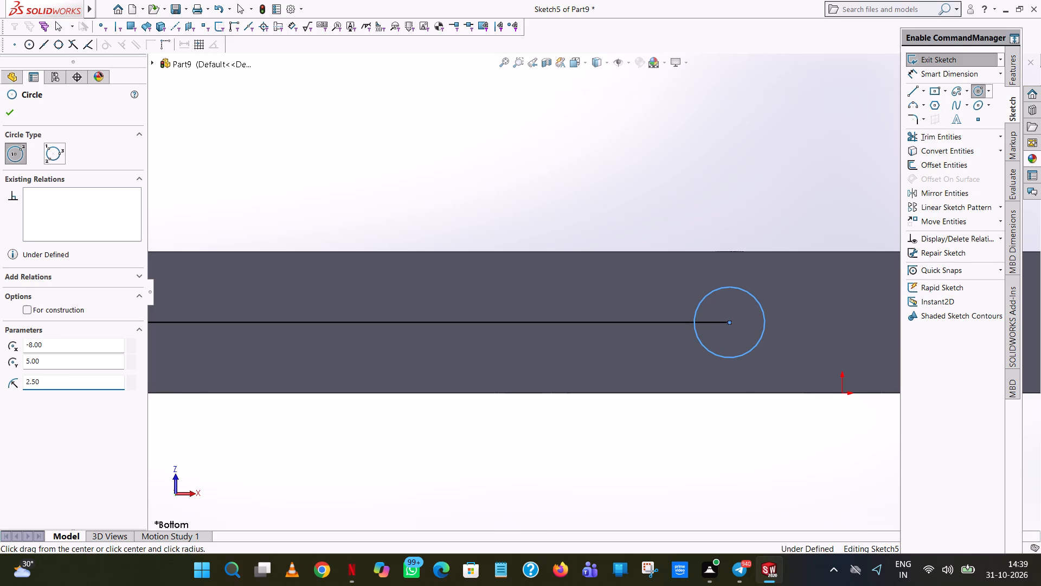
Finish the circle and add a diameter dimension to it below the plate's side face.
{"action": "right_click", "coordinate": [742, 290]}
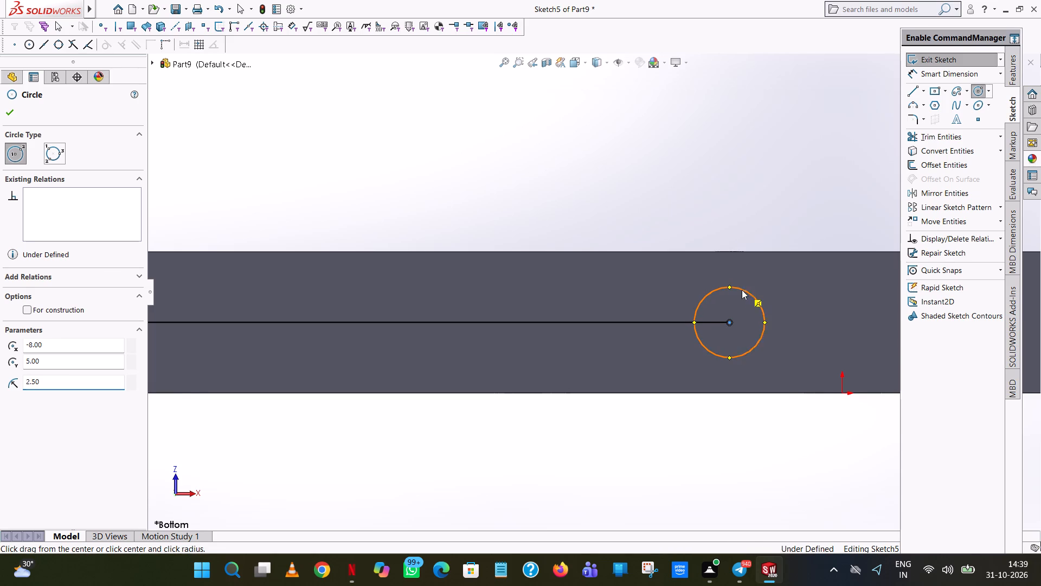
{"action": "left_click", "coordinate": [796, 302]}
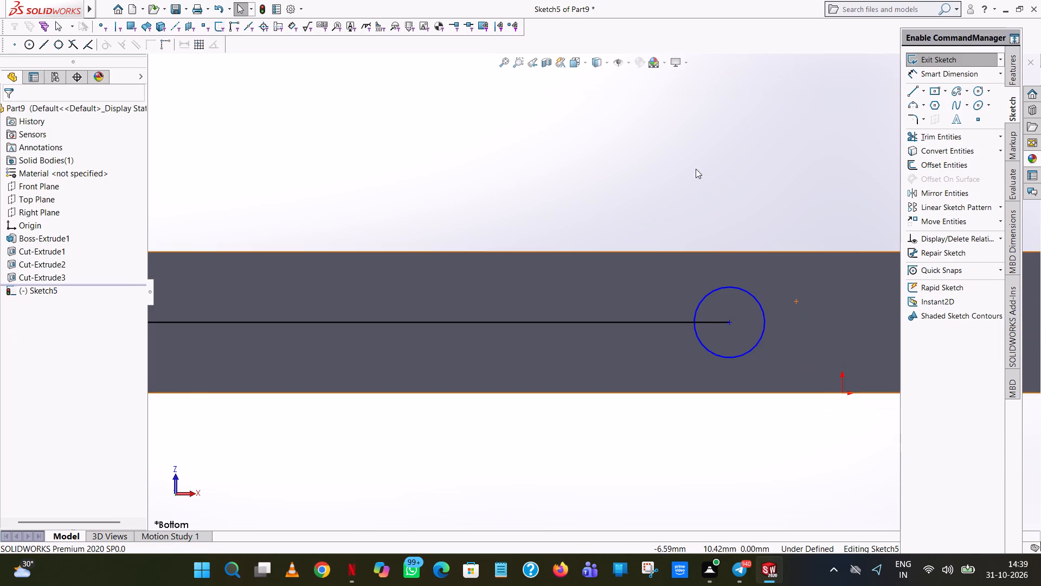
{"action": "left_click", "coordinate": [663, 129]}
{"action": "left_click", "coordinate": [946, 75]}
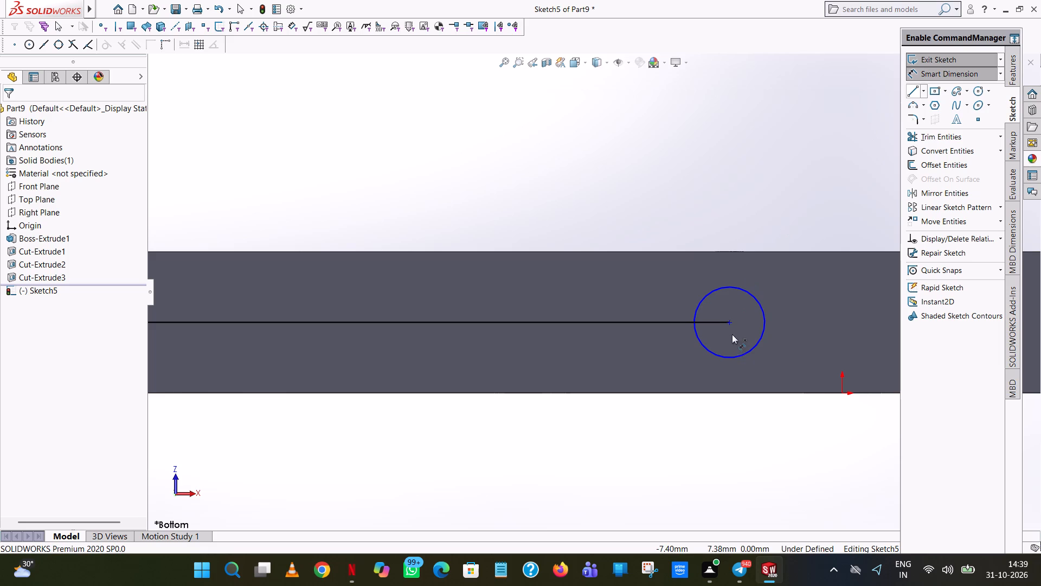
{"action": "left_click", "coordinate": [744, 355]}
{"action": "left_click", "coordinate": [737, 491]}
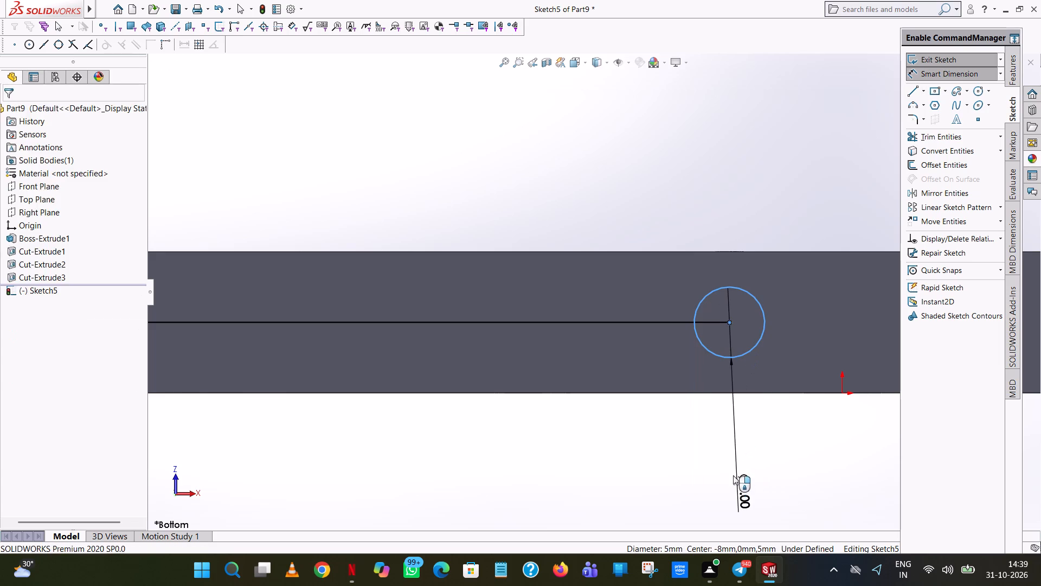
{"action": "left_click", "coordinate": [683, 474]}
{"action": "left_click", "coordinate": [690, 474]}
{"action": "left_click", "coordinate": [639, 462]}
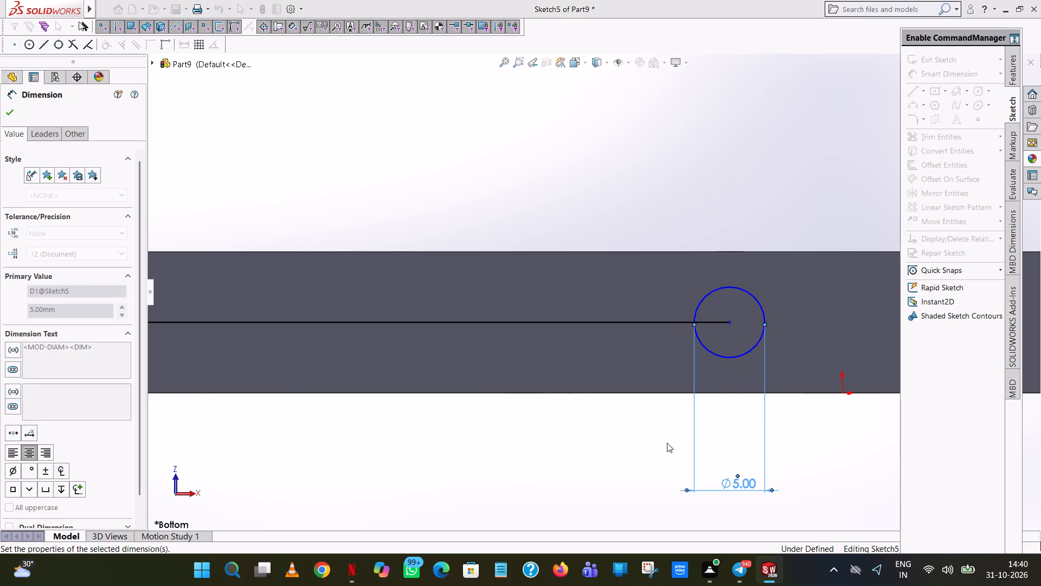
Dimension the horizontal distance from the circle's centre to the origin.
{"action": "left_click", "coordinate": [751, 287]}
{"action": "left_click", "coordinate": [743, 290]}
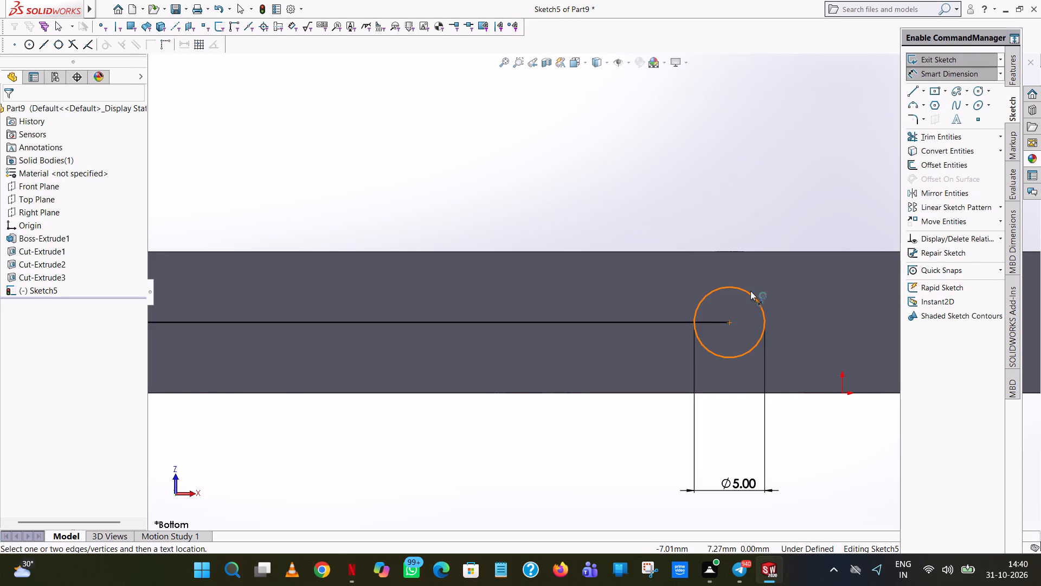
{"action": "left_click", "coordinate": [840, 394]}
{"action": "left_click", "coordinate": [760, 449]}
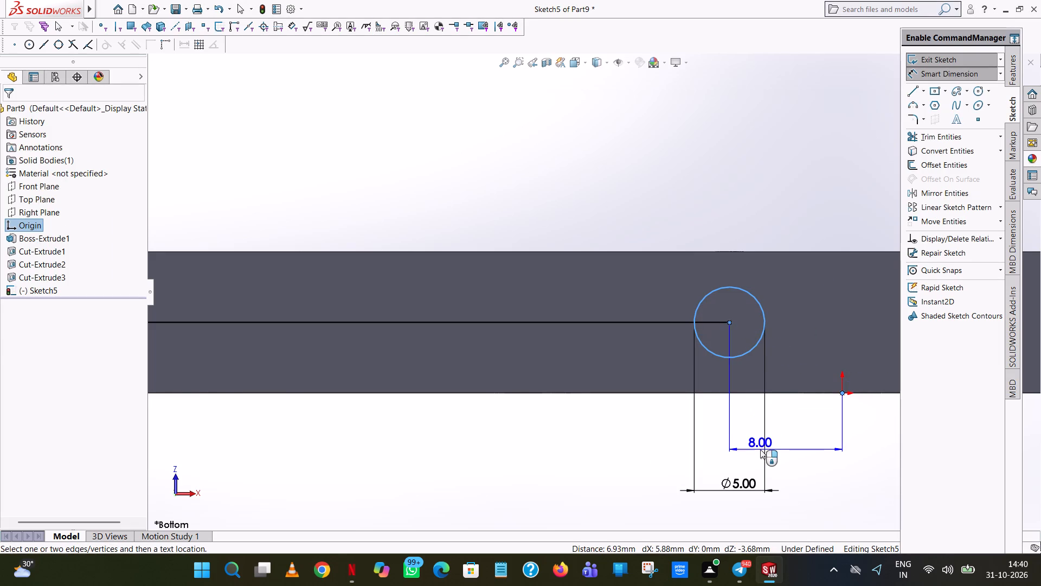
{"action": "left_click", "coordinate": [716, 427]}
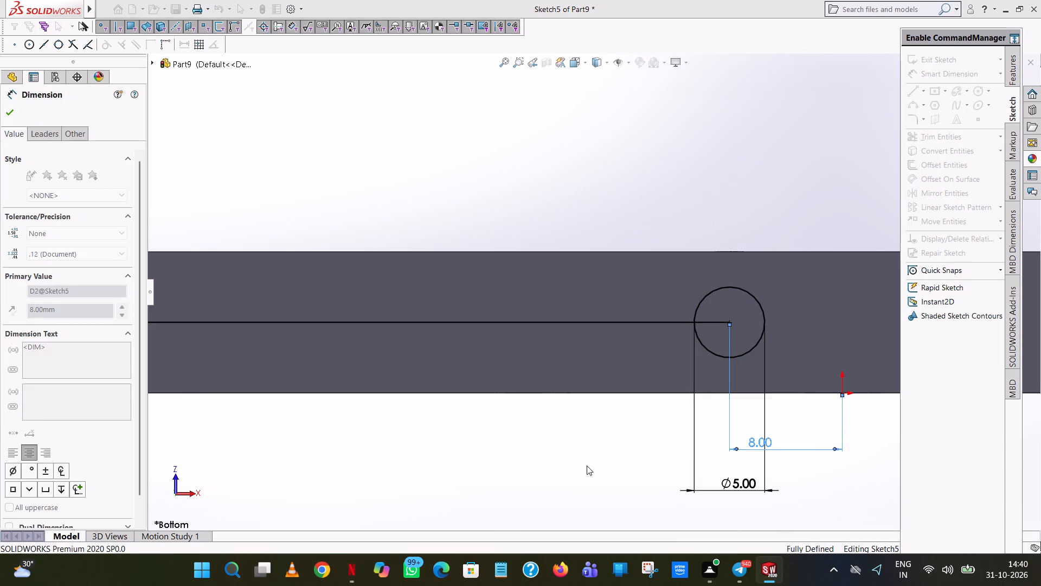
{"action": "left_click", "coordinate": [587, 466]}
{"action": "left_click", "coordinate": [767, 196]}
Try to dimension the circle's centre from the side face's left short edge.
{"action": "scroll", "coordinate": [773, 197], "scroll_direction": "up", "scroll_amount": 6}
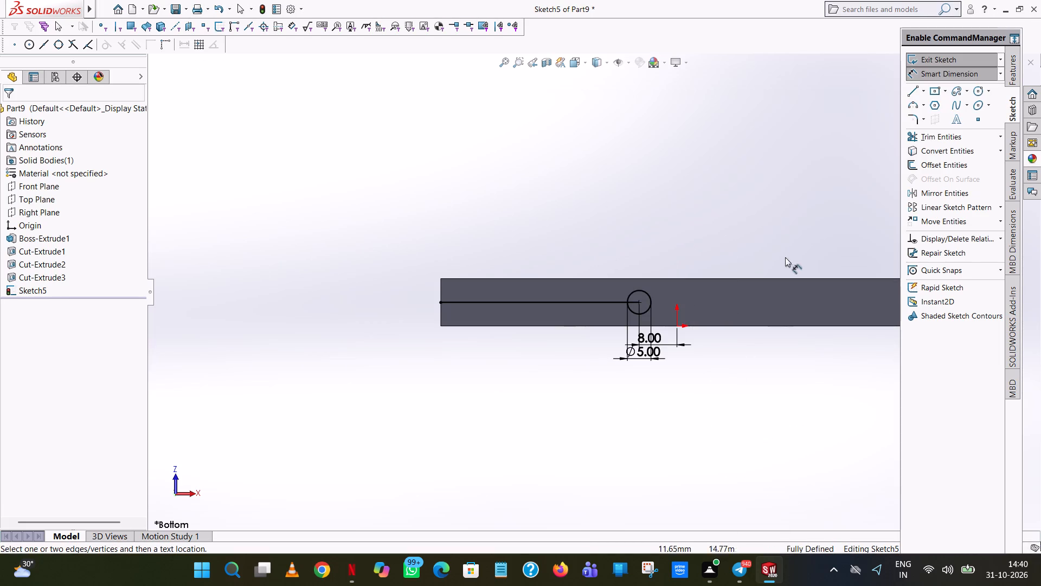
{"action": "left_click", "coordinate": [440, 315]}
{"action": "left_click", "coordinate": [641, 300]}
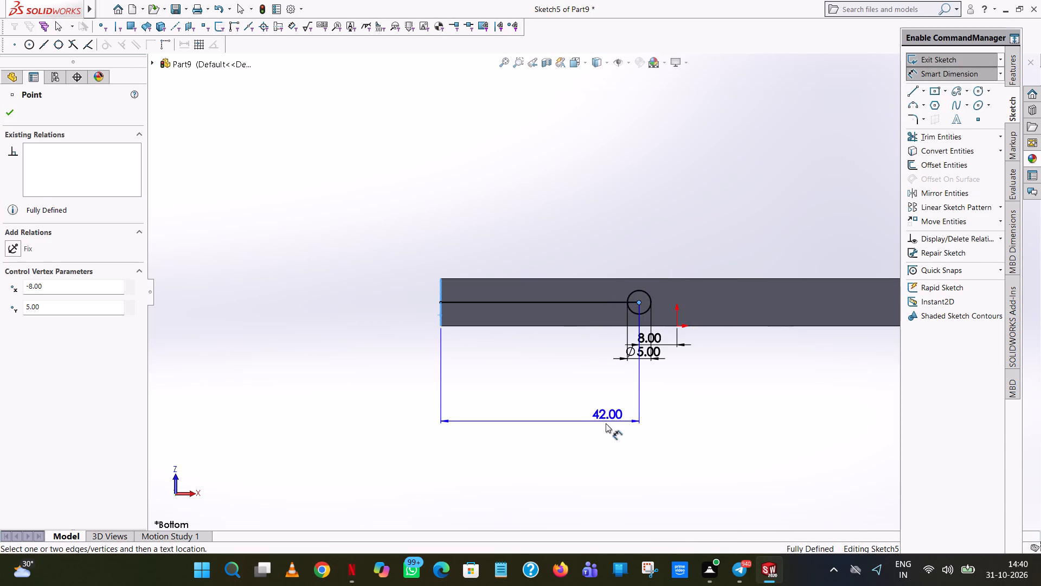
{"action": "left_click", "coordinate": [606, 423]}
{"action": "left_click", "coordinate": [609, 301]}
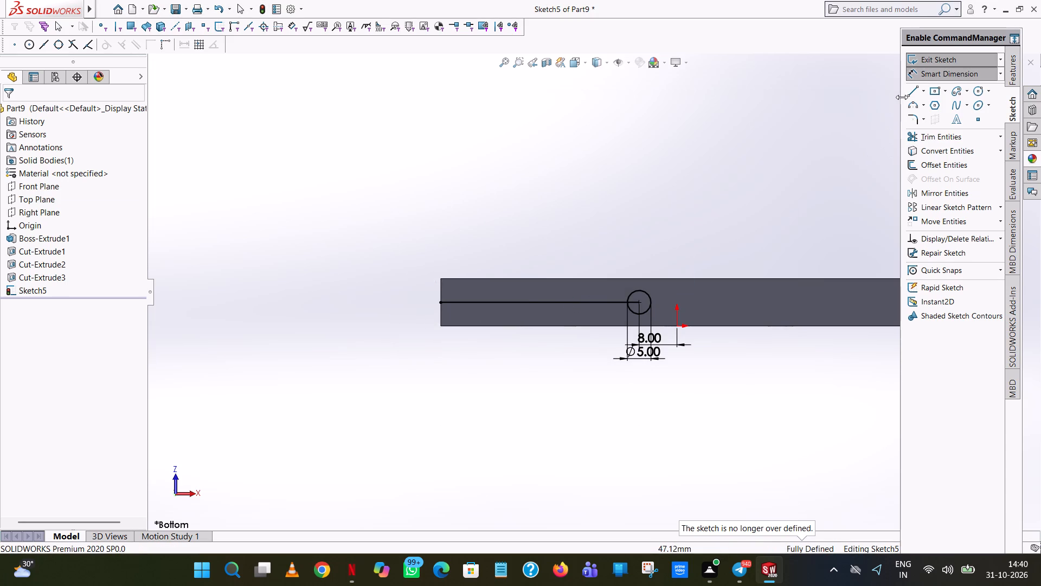
Sketch a 58 mm horizontal line inward from the midpoint of the side face's left short edge.
{"action": "left_click", "coordinate": [916, 89]}
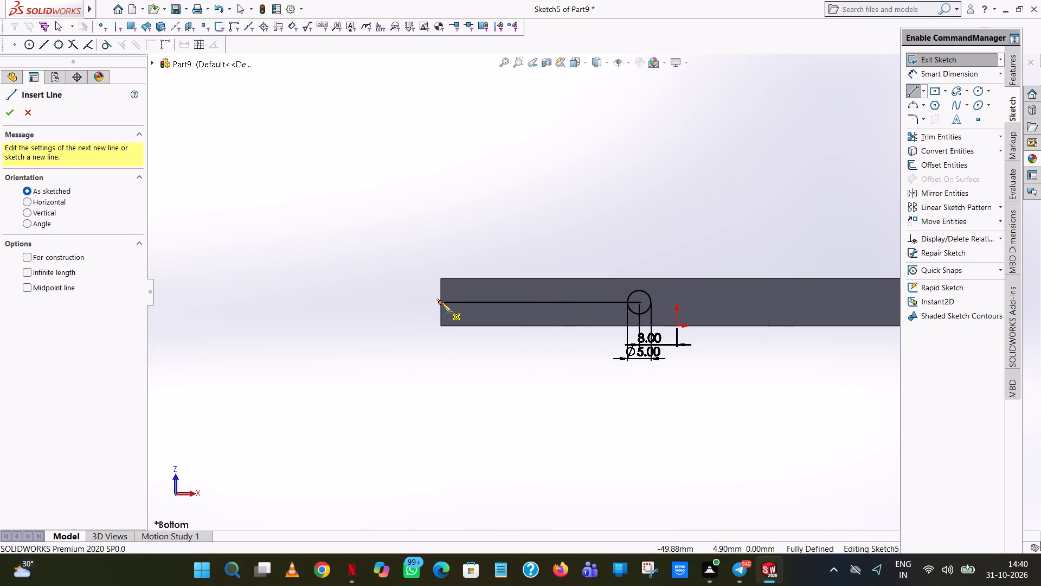
{"action": "left_click", "coordinate": [441, 302]}
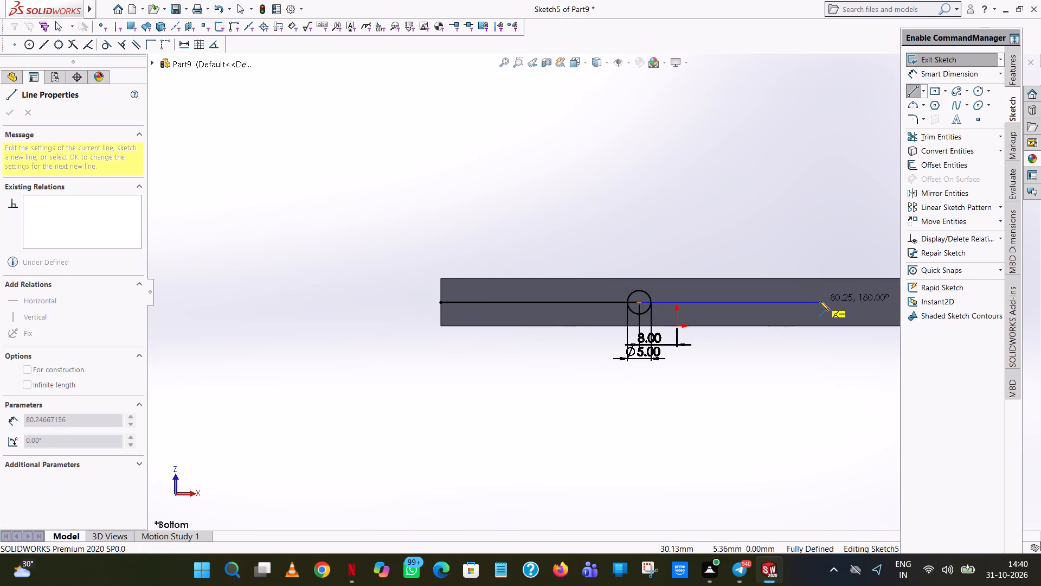
{"action": "left_click", "coordinate": [819, 301]}
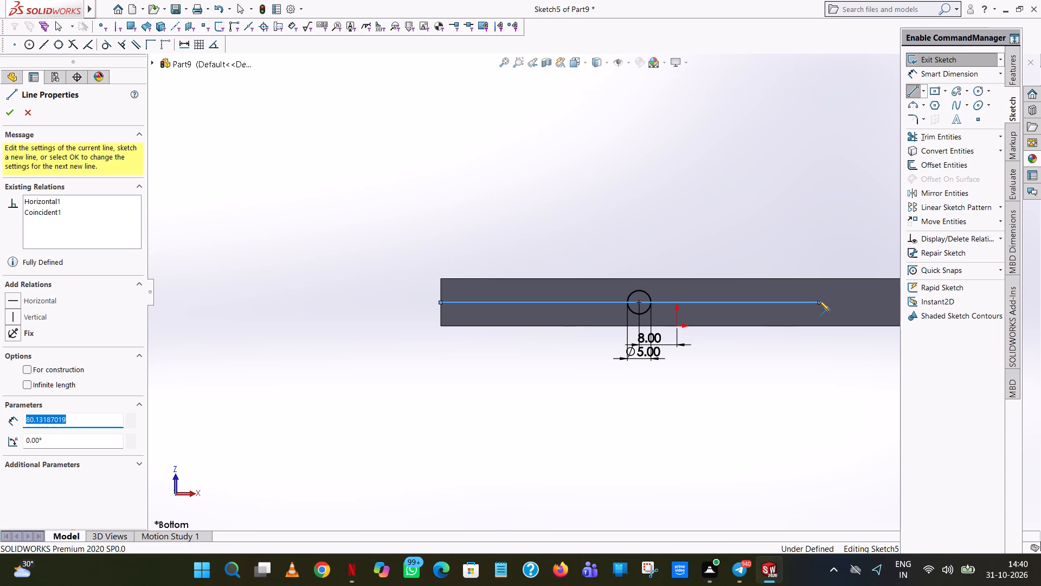
{"action": "type", "text": "58"}
{"action": "key", "text": "Return"}
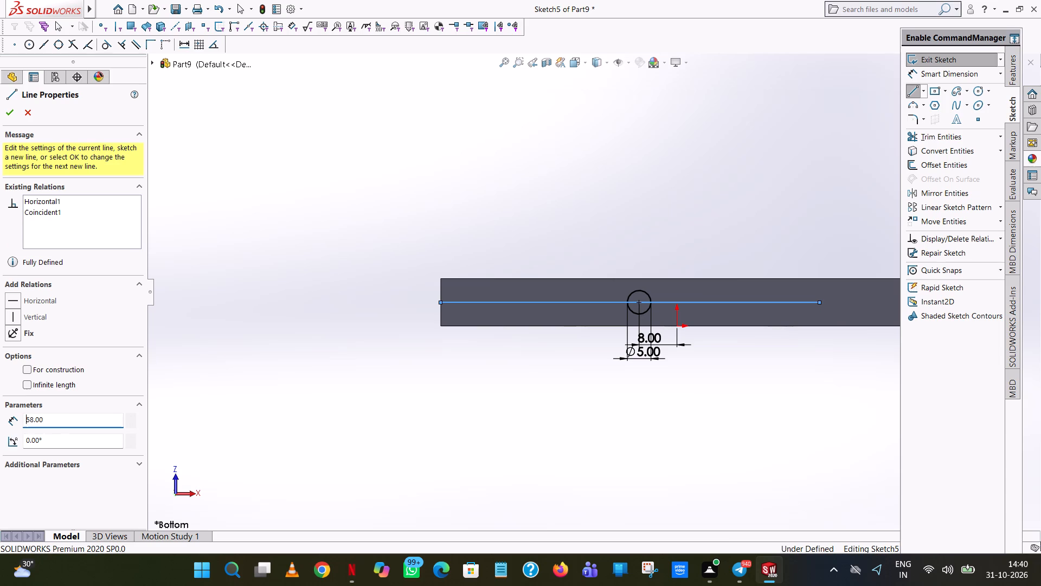
{"action": "right_click", "coordinate": [818, 301]}
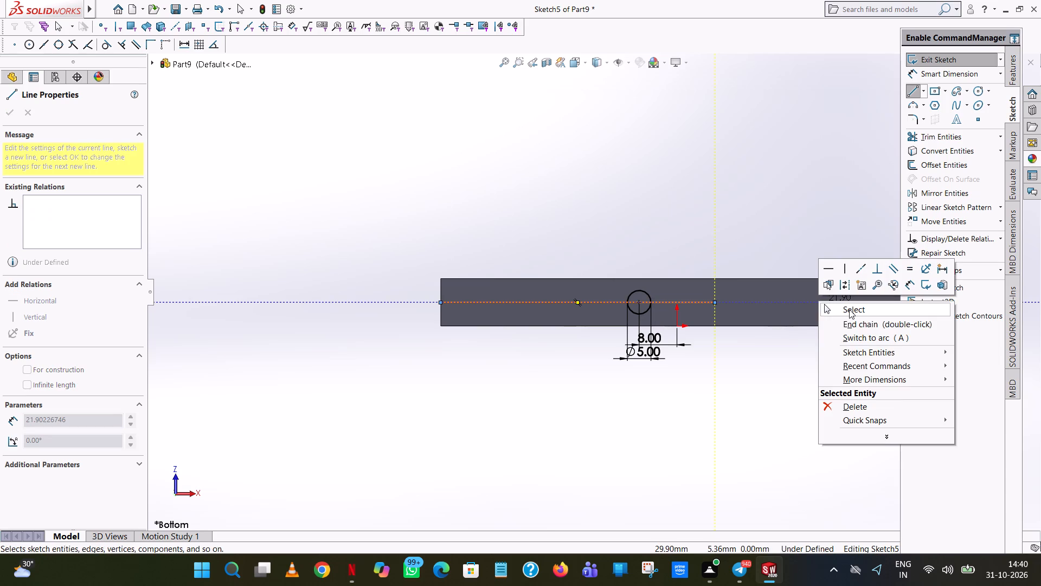
{"action": "left_click", "coordinate": [849, 309]}
Sketch a second circle of 2.5 mm radius centred on the inner end of the 58 mm line.
{"action": "scroll", "coordinate": [725, 322], "scroll_direction": "down", "scroll_amount": 2}
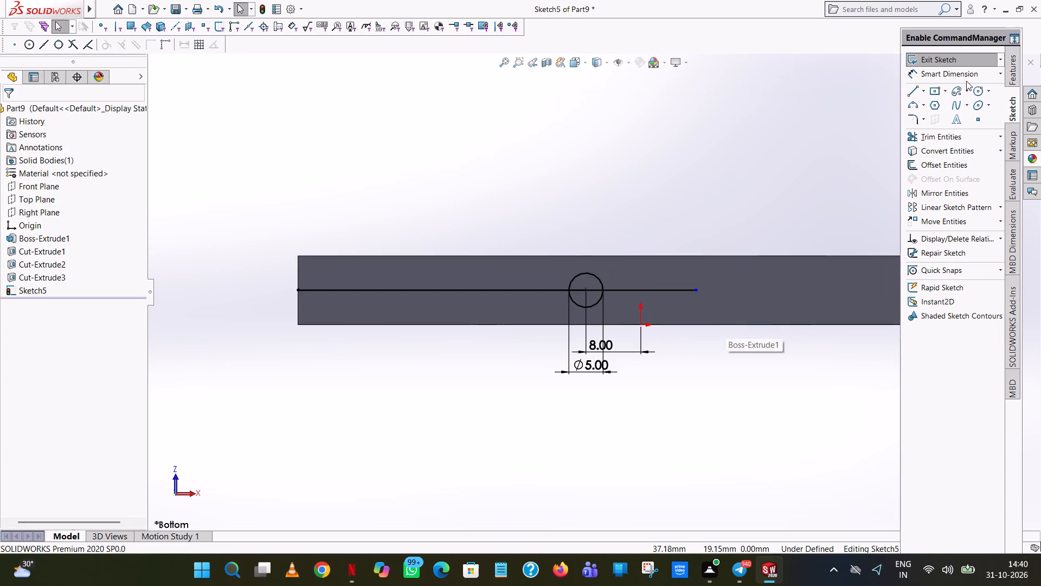
{"action": "left_click_drag", "start_coordinate": [979, 86], "coordinate": [980, 91]}
{"action": "left_click", "coordinate": [699, 291]}
{"action": "left_click", "coordinate": [721, 259]}
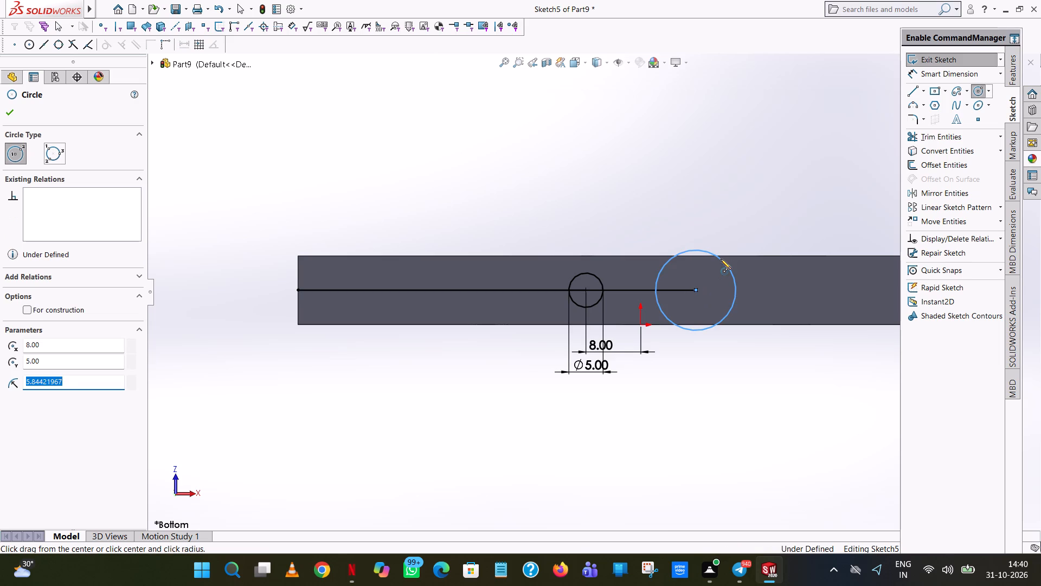
{"action": "type", "text": "2.5"}
{"action": "key", "text": "Return"}
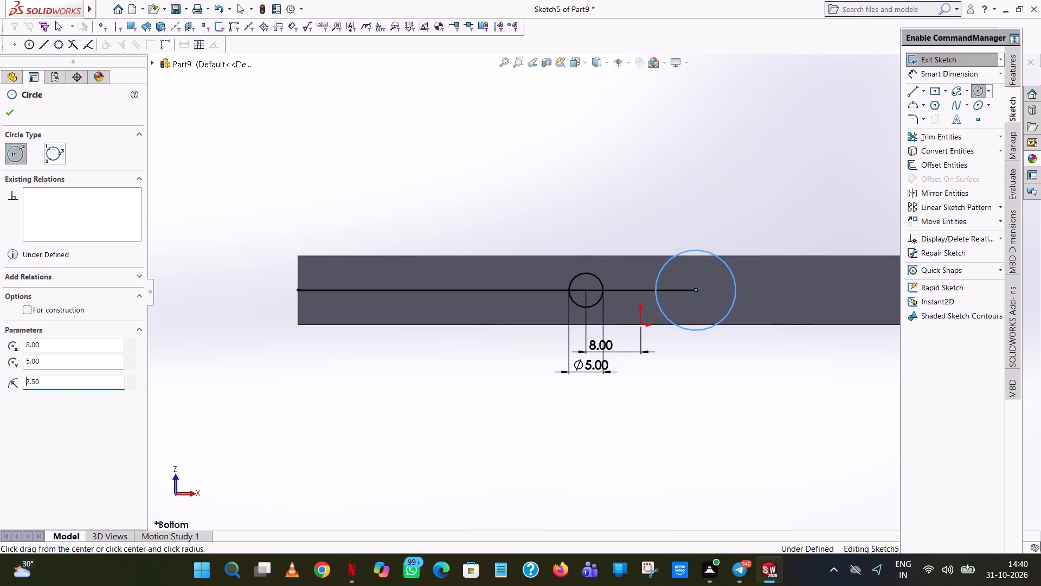
{"action": "right_click", "coordinate": [530, 188]}
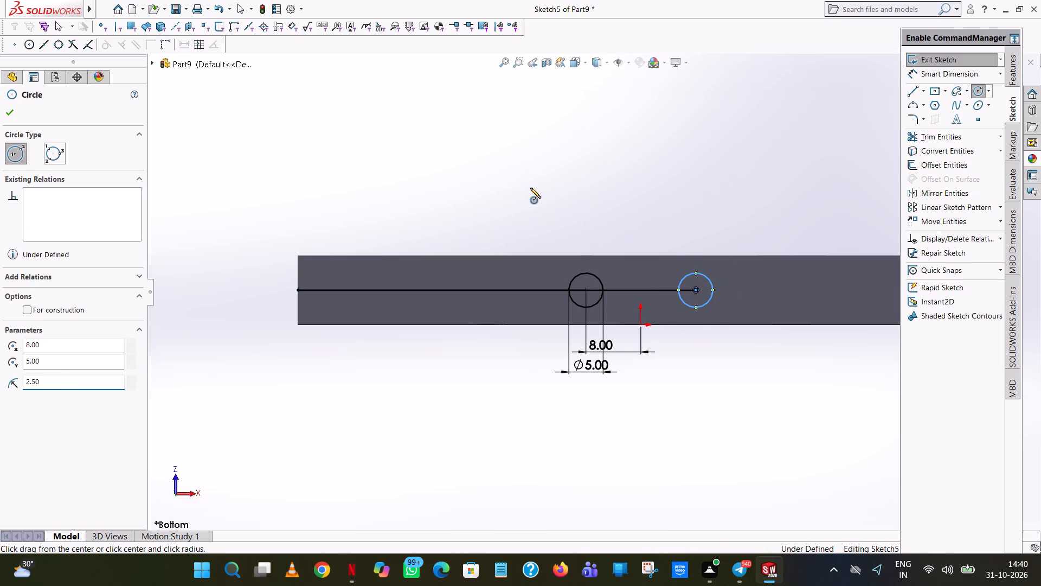
{"action": "left_click", "coordinate": [551, 194]}
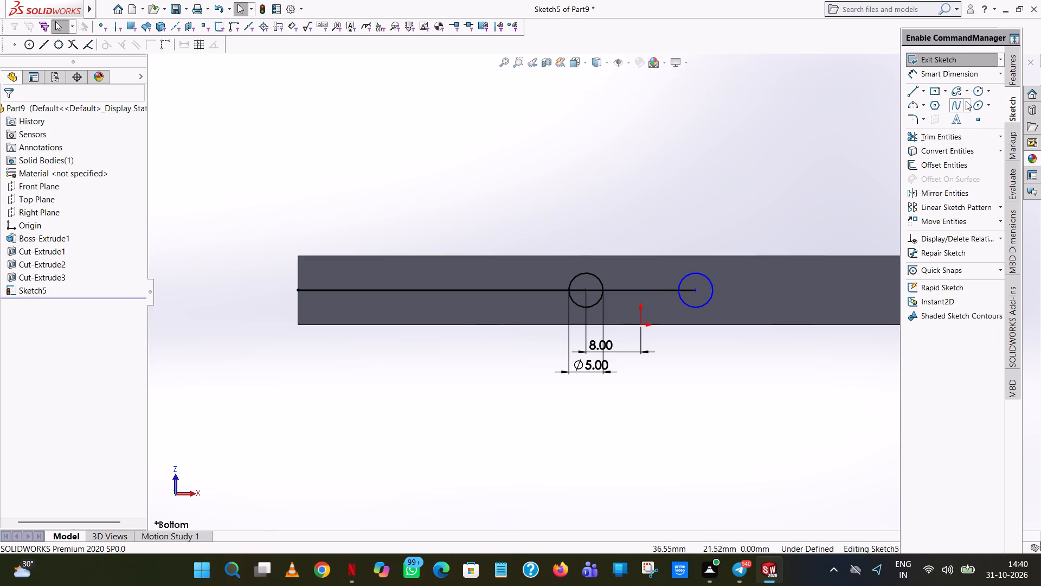
Add a diameter dimension to the second circle, placed above the plate.
{"action": "left_click", "coordinate": [957, 81]}
{"action": "left_click", "coordinate": [957, 73]}
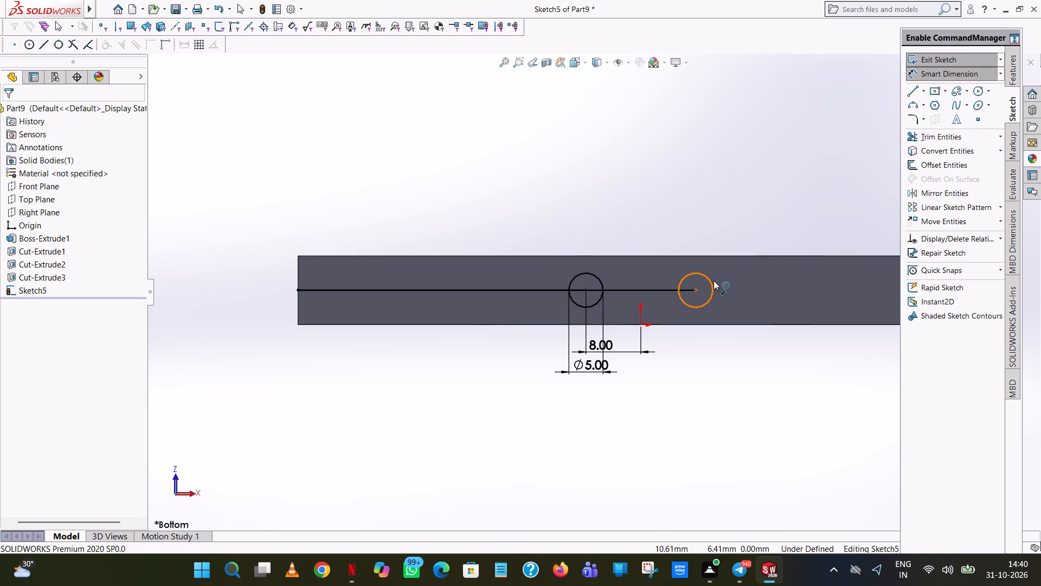
{"action": "left_click", "coordinate": [714, 281]}
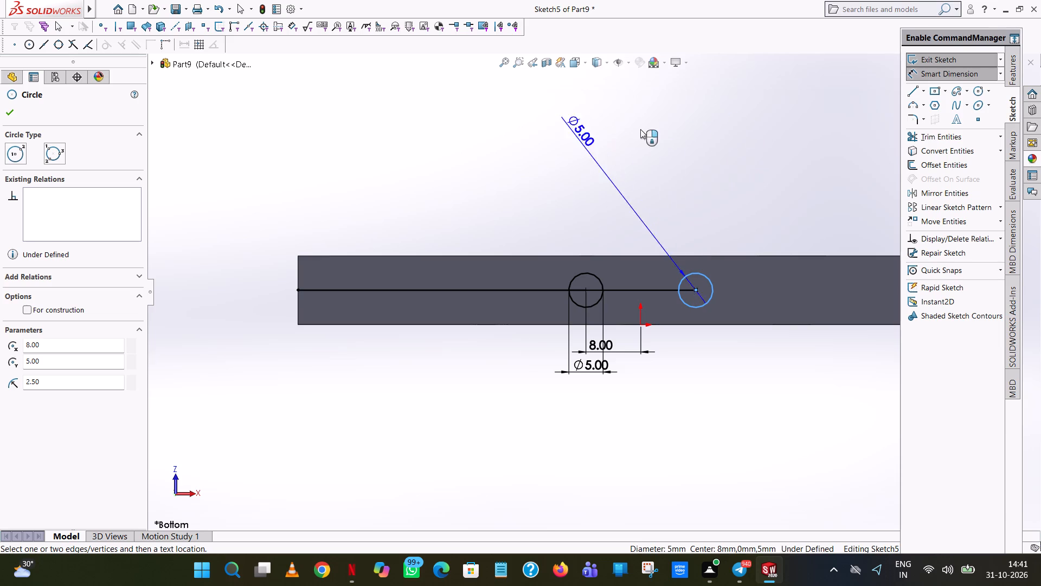
{"action": "left_click", "coordinate": [753, 124]}
{"action": "left_click", "coordinate": [786, 206]}
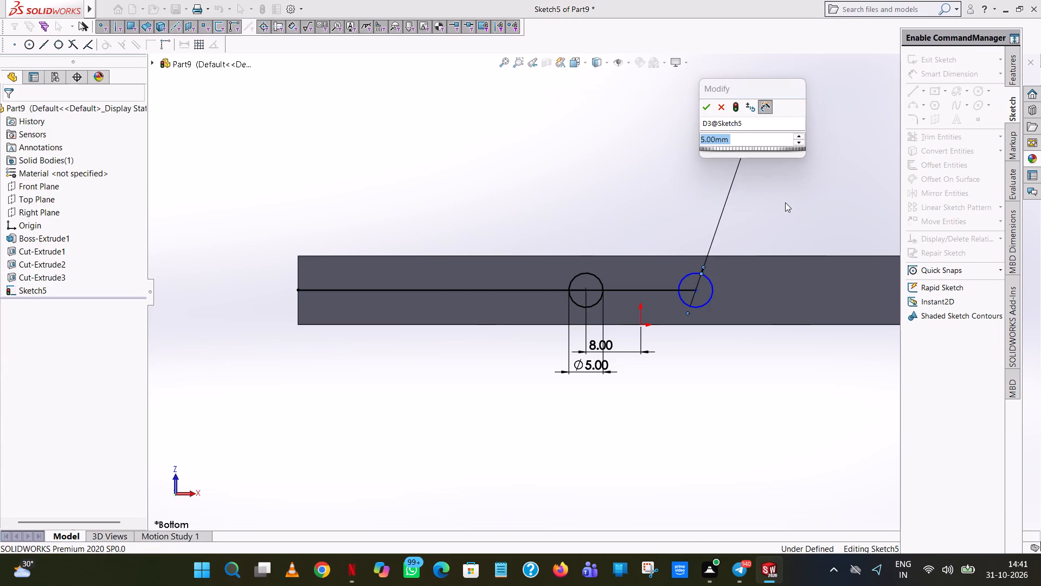
{"action": "left_click", "coordinate": [708, 111]}
{"action": "left_click", "coordinate": [634, 159]}
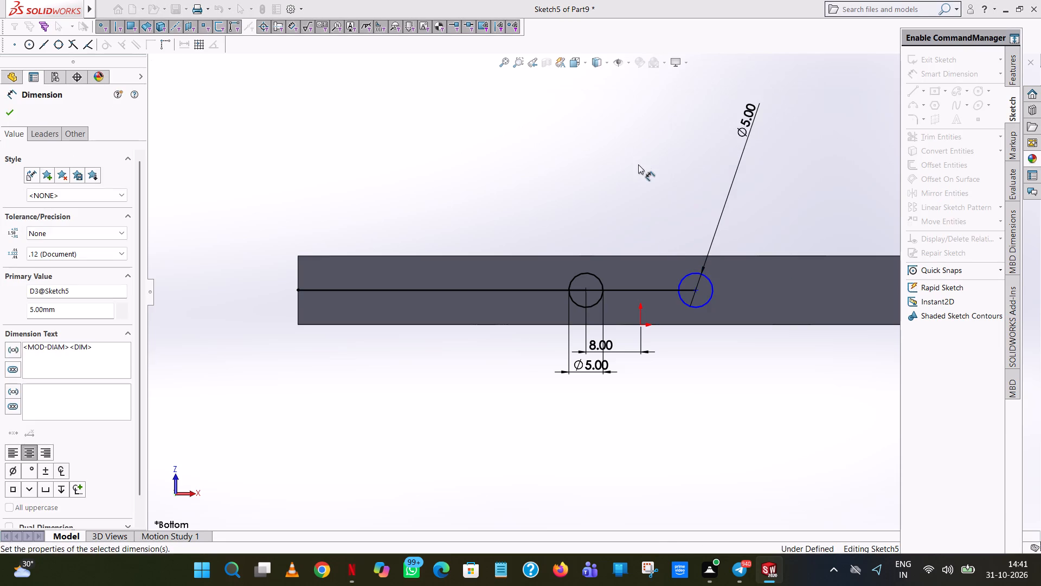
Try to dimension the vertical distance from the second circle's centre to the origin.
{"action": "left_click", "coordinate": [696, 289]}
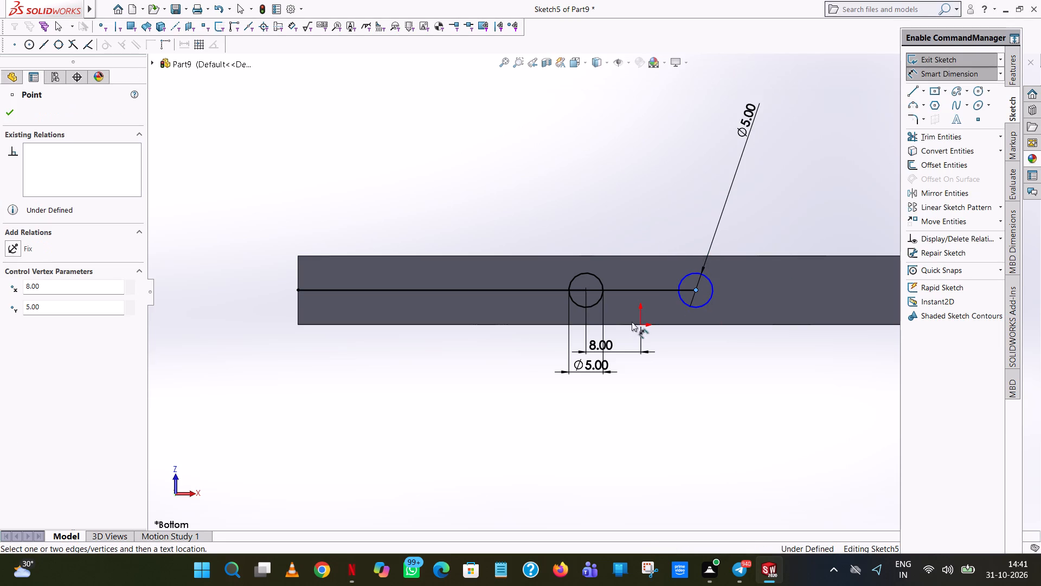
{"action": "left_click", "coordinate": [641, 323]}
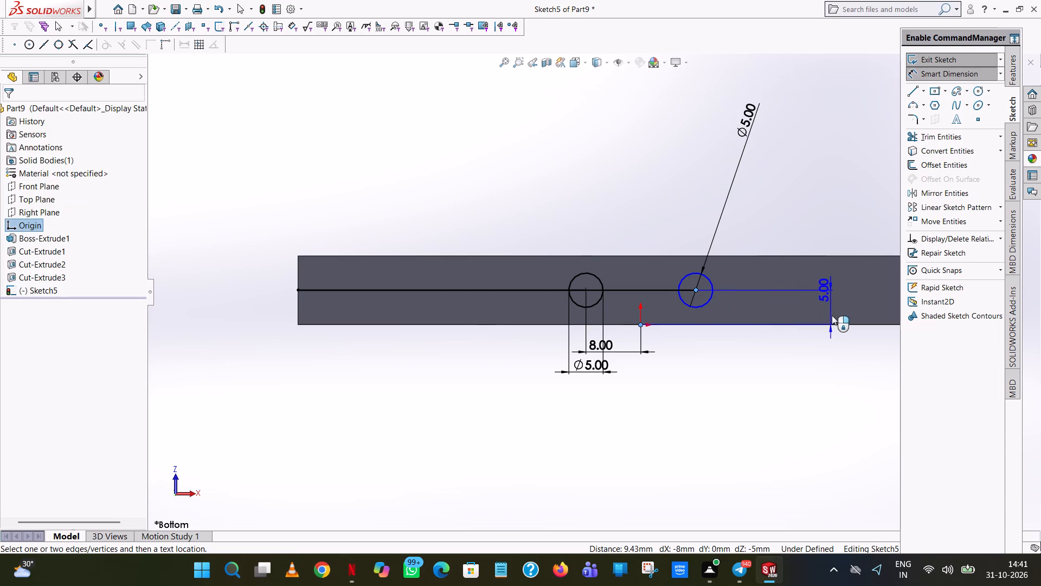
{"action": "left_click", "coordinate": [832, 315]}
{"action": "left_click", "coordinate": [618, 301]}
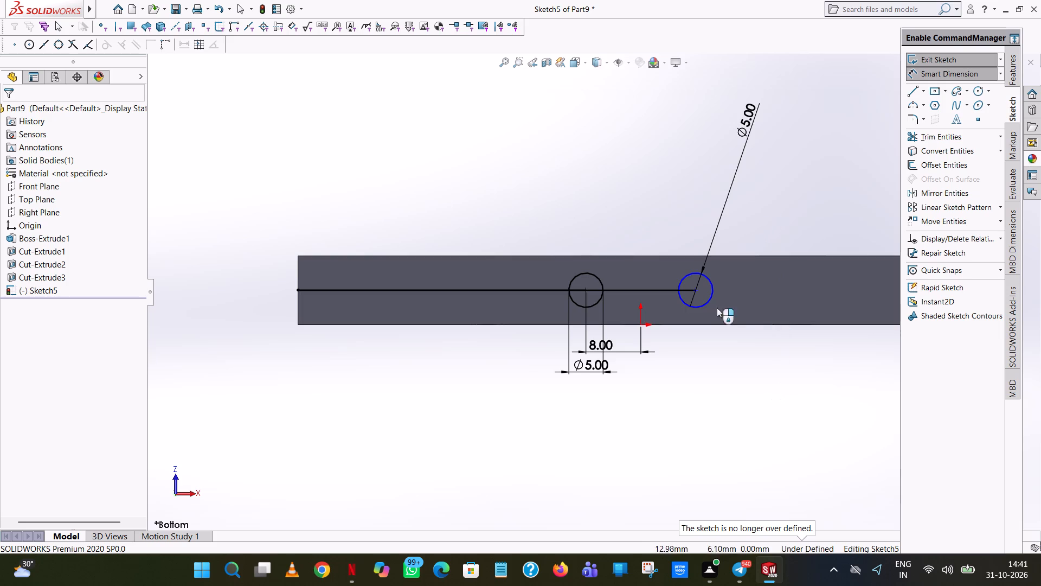
Dimension the horizontal distance from the second circle's centre to the origin, placed below the plate.
{"action": "left_click", "coordinate": [696, 291]}
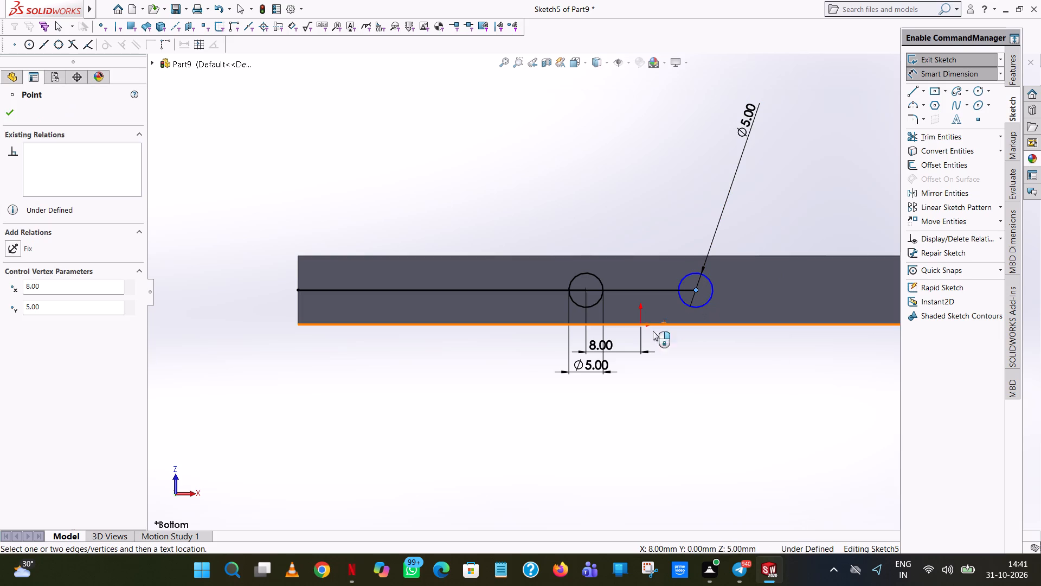
{"action": "left_click", "coordinate": [639, 326]}
{"action": "left_click", "coordinate": [683, 462]}
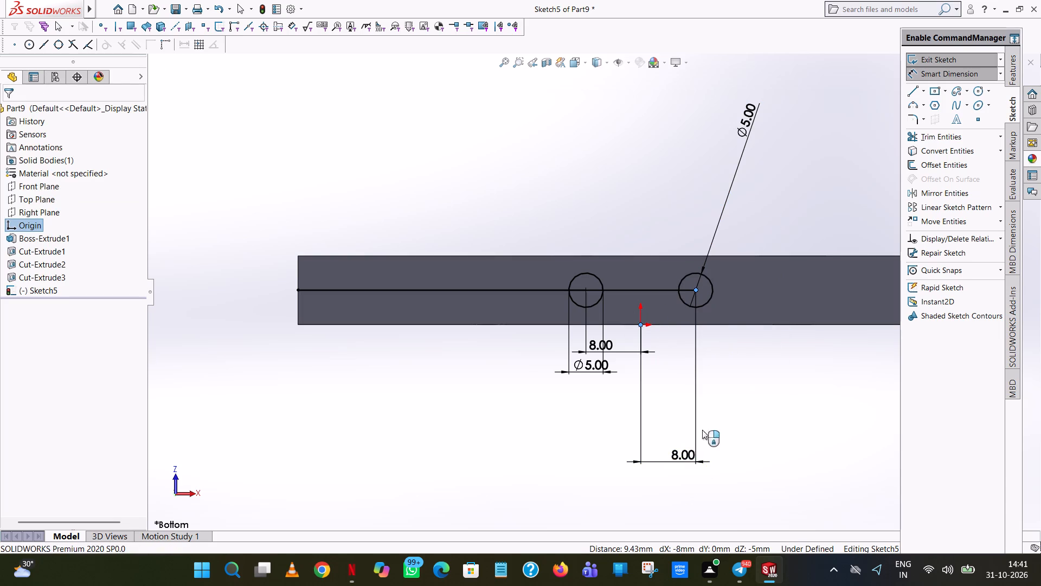
{"action": "left_click", "coordinate": [636, 447]}
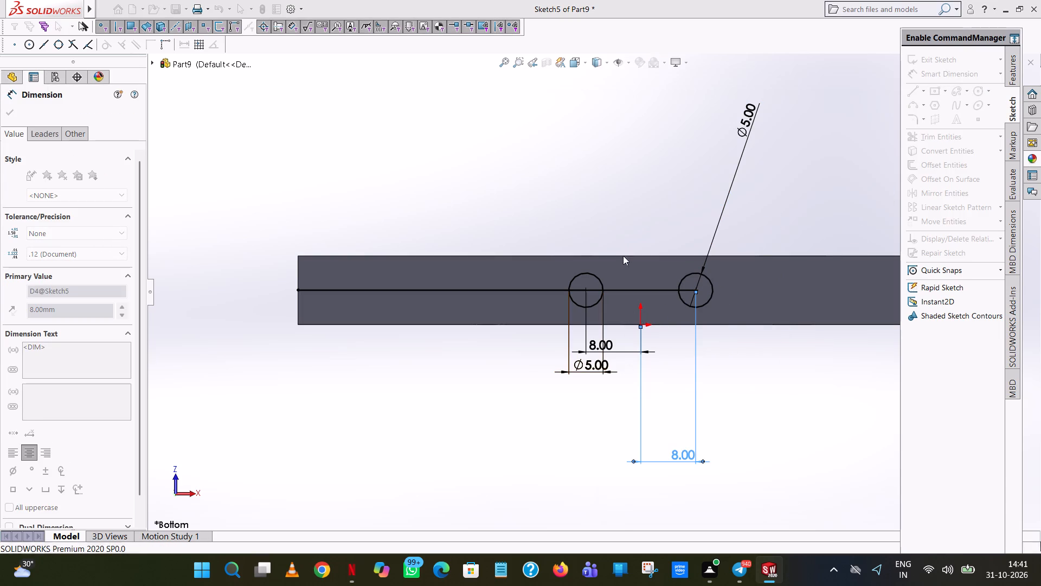
{"action": "left_click", "coordinate": [623, 208]}
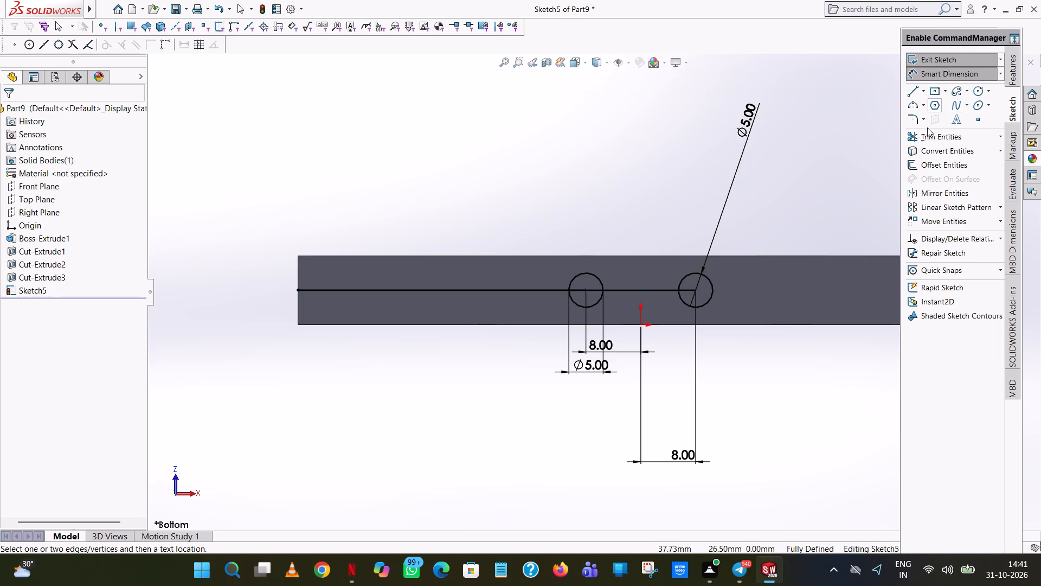
Trim away every segment of the horizontal helper line through the two circles, leaving only the circles.
{"action": "left_click", "coordinate": [925, 135]}
{"action": "left_click", "coordinate": [689, 292]}
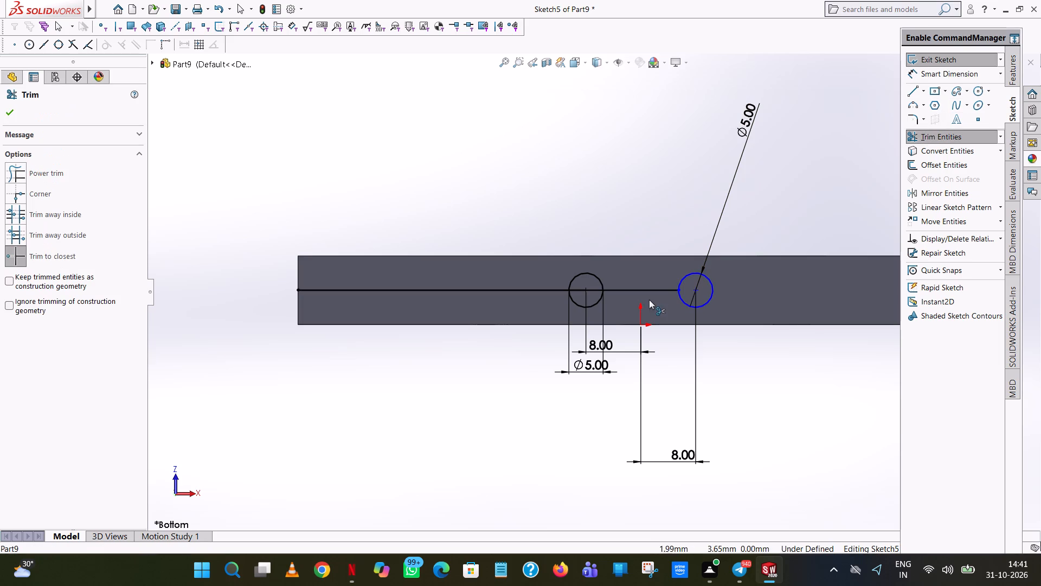
{"action": "left_click", "coordinate": [638, 292]}
{"action": "left_click", "coordinate": [593, 294]}
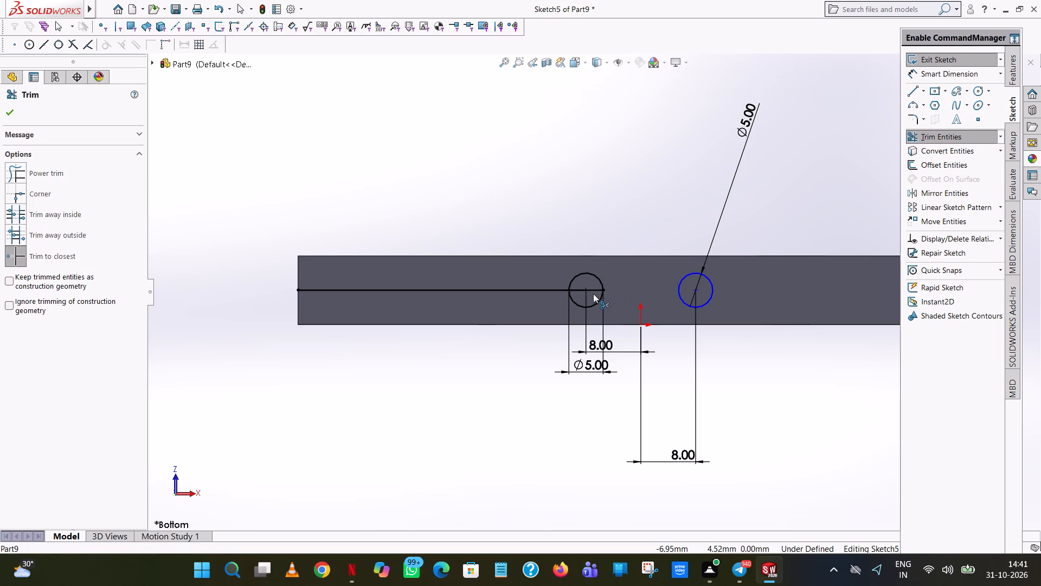
{"action": "left_click", "coordinate": [593, 289]}
{"action": "left_click", "coordinate": [583, 290]}
{"action": "left_click", "coordinate": [527, 287]}
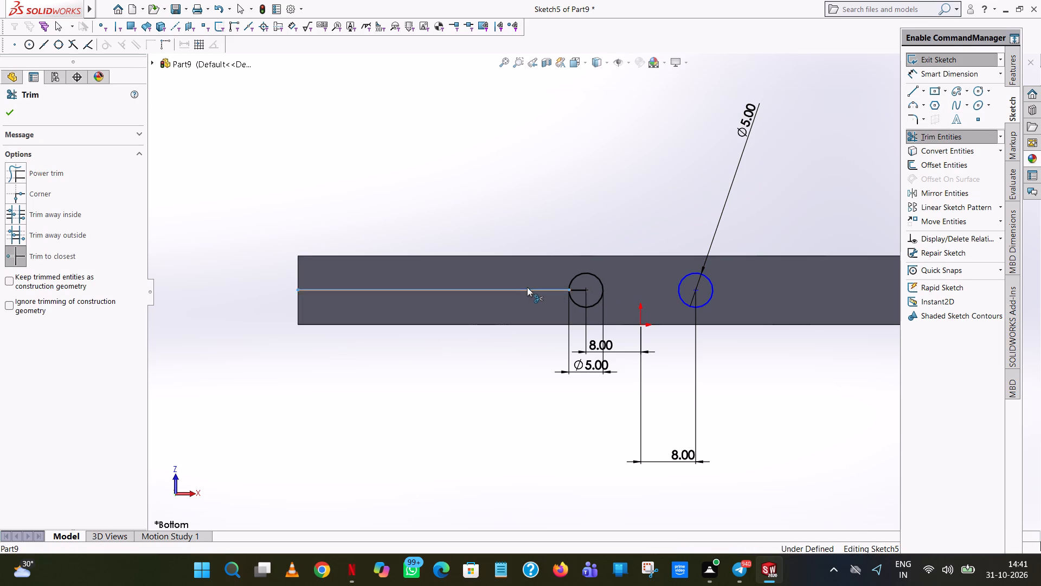
{"action": "left_click", "coordinate": [574, 288]}
{"action": "left_click", "coordinate": [557, 291]}
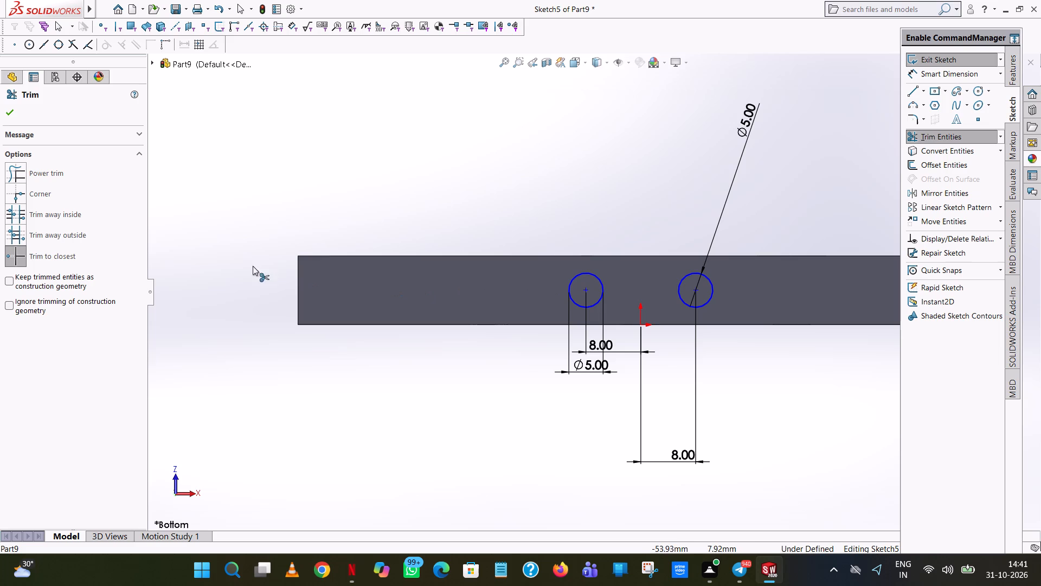
{"action": "left_click", "coordinate": [13, 110]}
{"action": "left_click", "coordinate": [640, 237]}
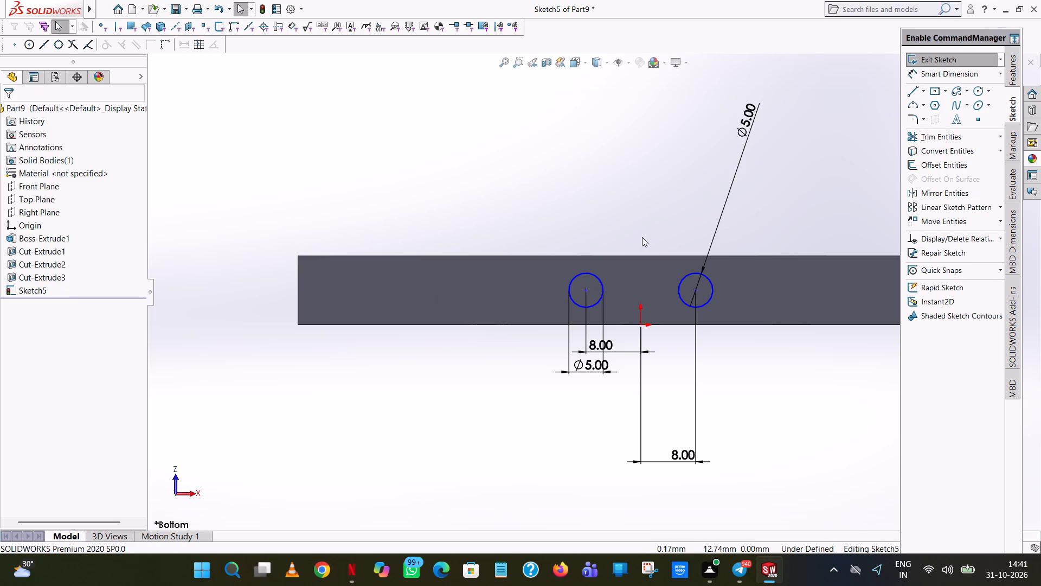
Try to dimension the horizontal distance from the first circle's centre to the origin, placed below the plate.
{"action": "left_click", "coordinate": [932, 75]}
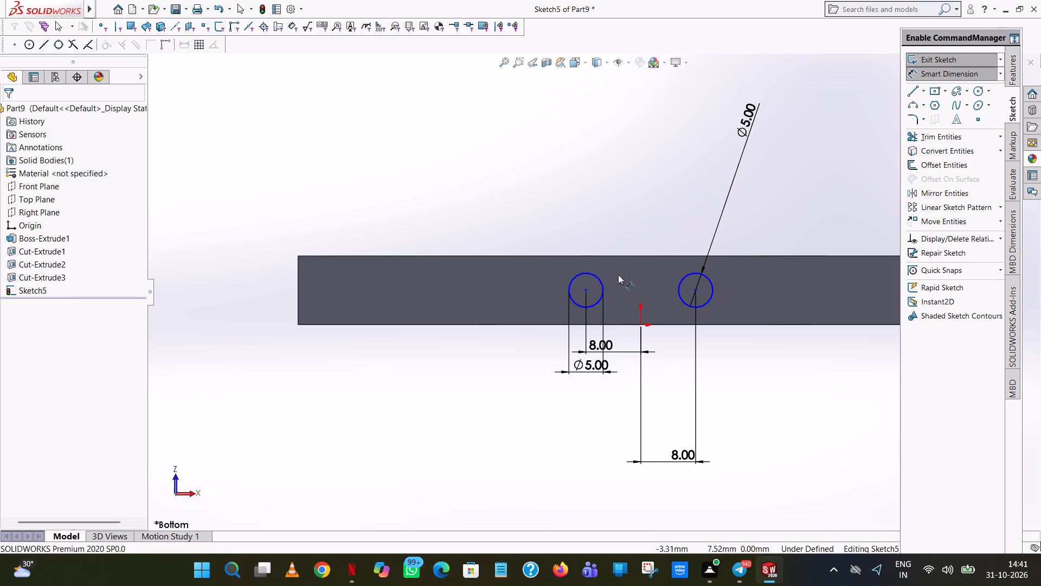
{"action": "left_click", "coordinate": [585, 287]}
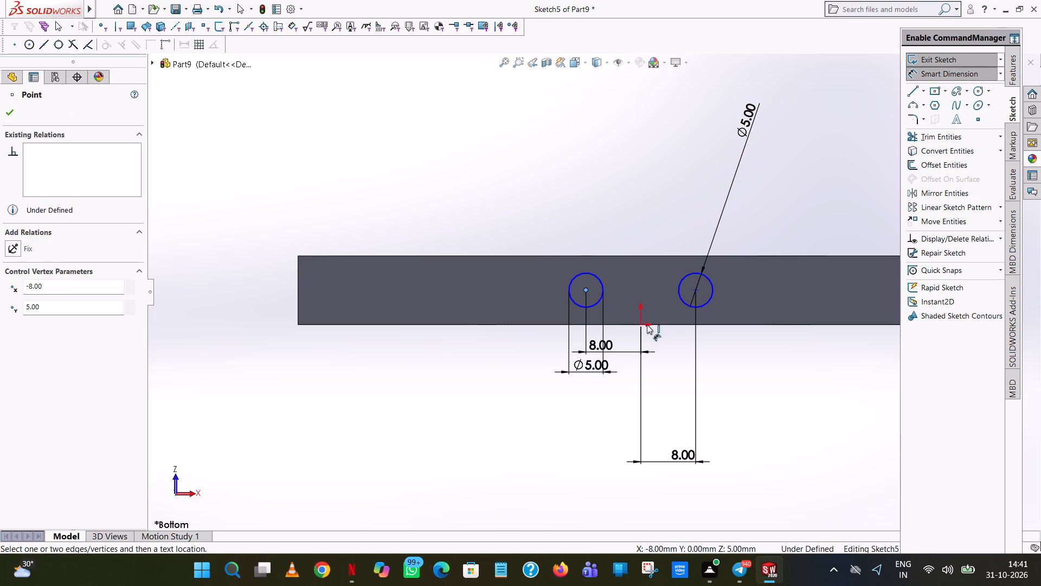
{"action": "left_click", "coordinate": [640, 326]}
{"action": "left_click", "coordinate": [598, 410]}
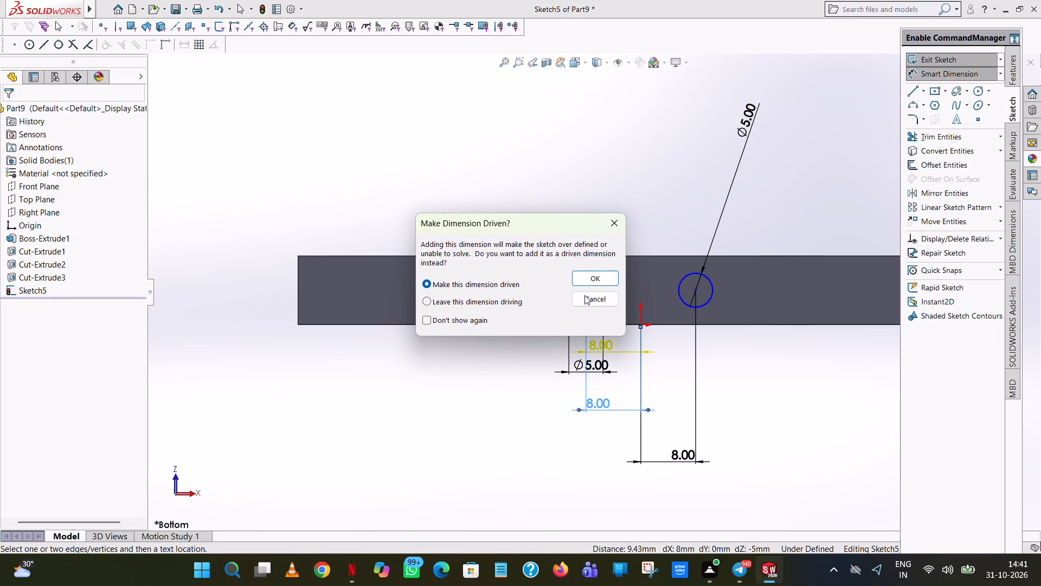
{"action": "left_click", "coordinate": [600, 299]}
Dimension the vertical distance from the second circle's centre to the origin, placed to the right of the circle.
{"action": "left_click", "coordinate": [639, 326]}
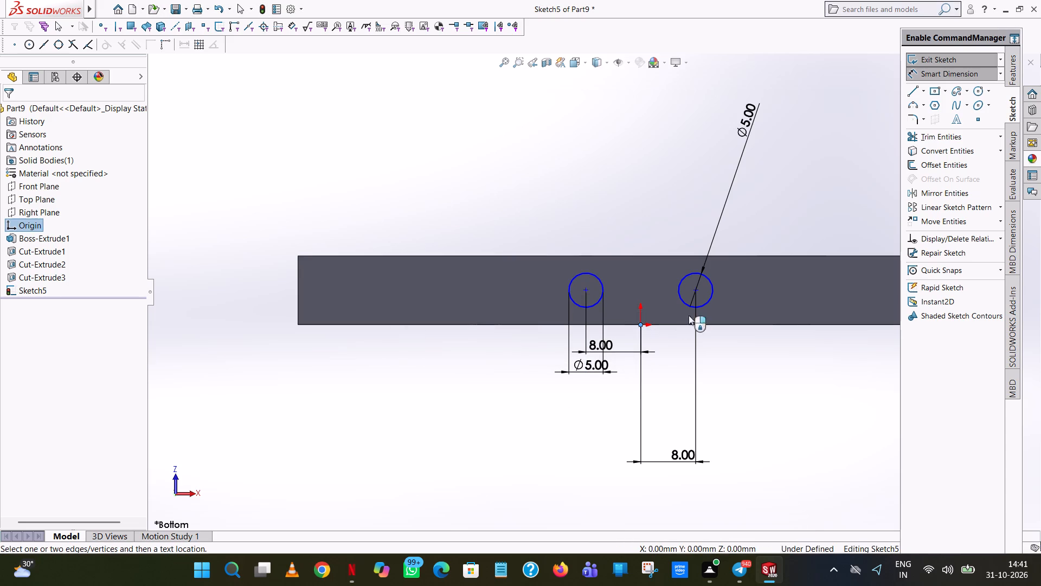
{"action": "left_click", "coordinate": [696, 292]}
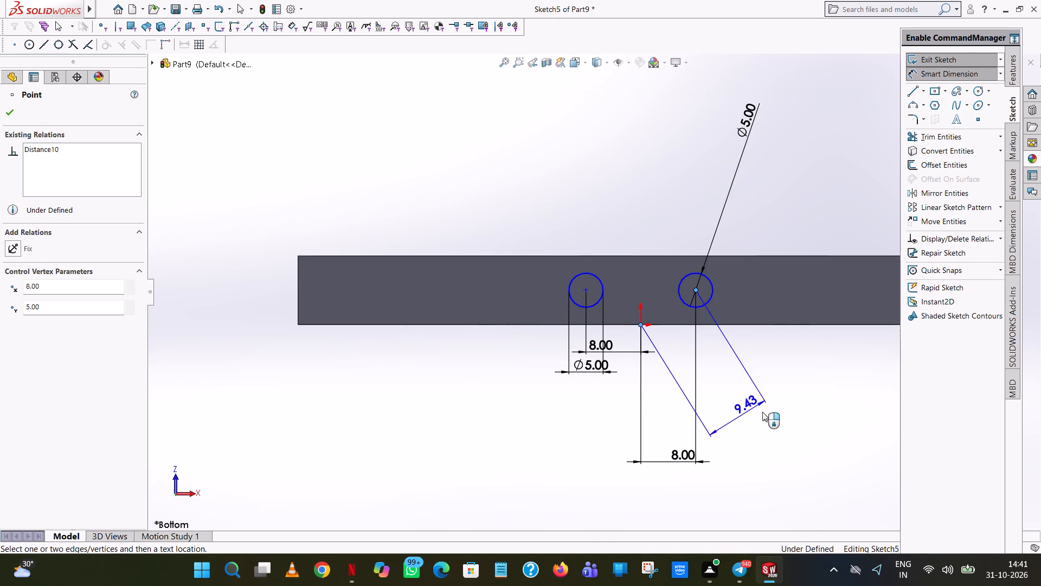
{"action": "left_click", "coordinate": [843, 298]}
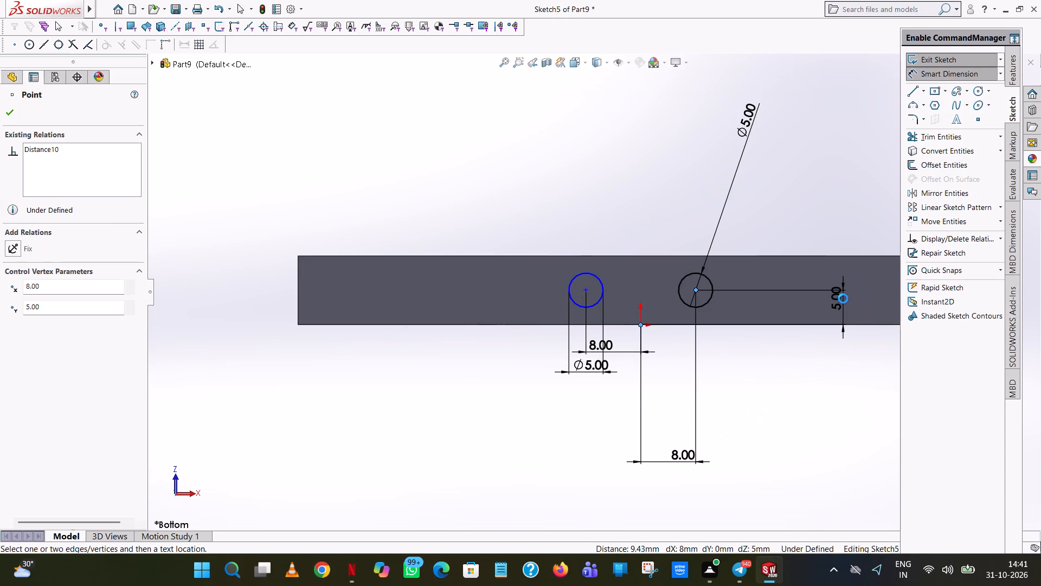
{"action": "left_click", "coordinate": [800, 277]}
{"action": "left_click", "coordinate": [779, 178]}
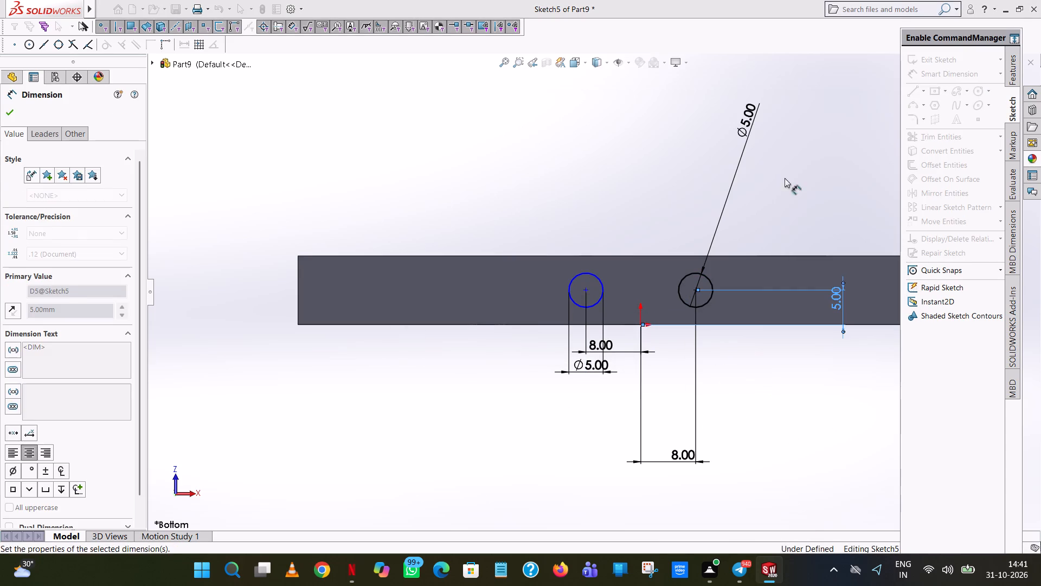
Dimension the vertical distance from the first circle's centre to the origin, placed beyond the plate's left end.
{"action": "left_click", "coordinate": [586, 289]}
{"action": "left_click", "coordinate": [642, 324]}
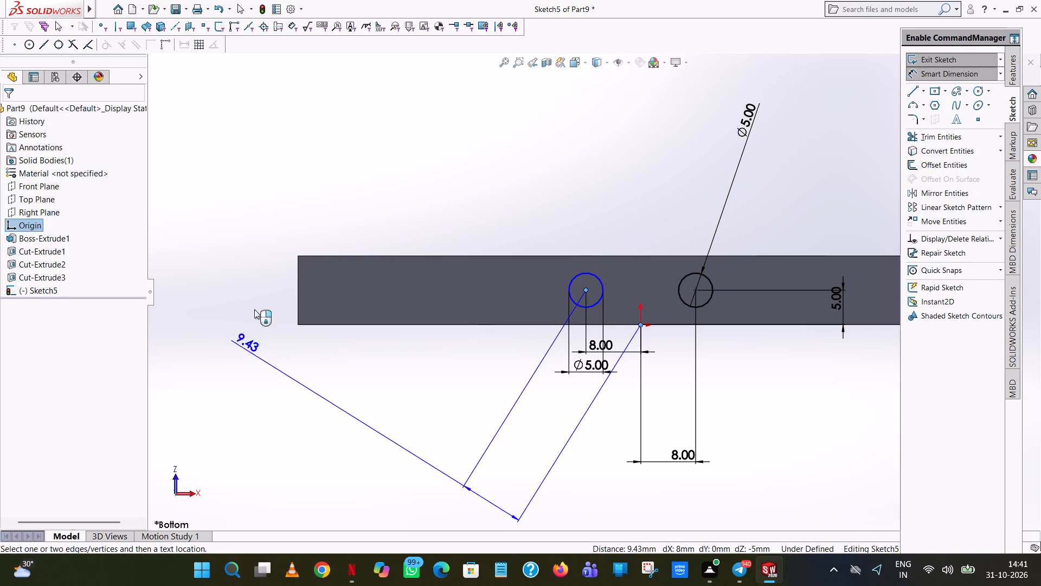
{"action": "left_click", "coordinate": [258, 291]}
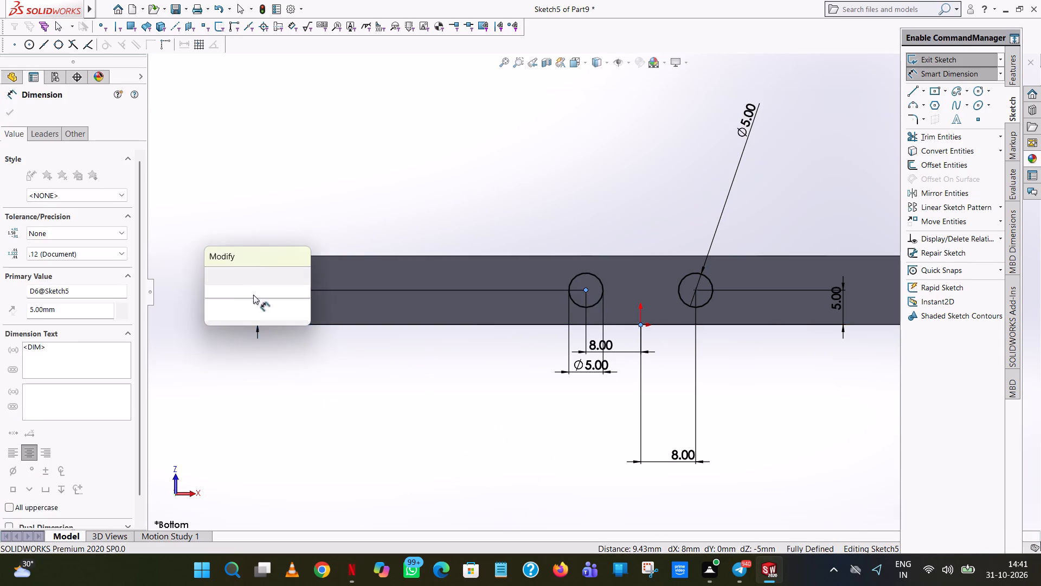
{"action": "left_click", "coordinate": [205, 276]}
{"action": "left_click", "coordinate": [560, 161]}
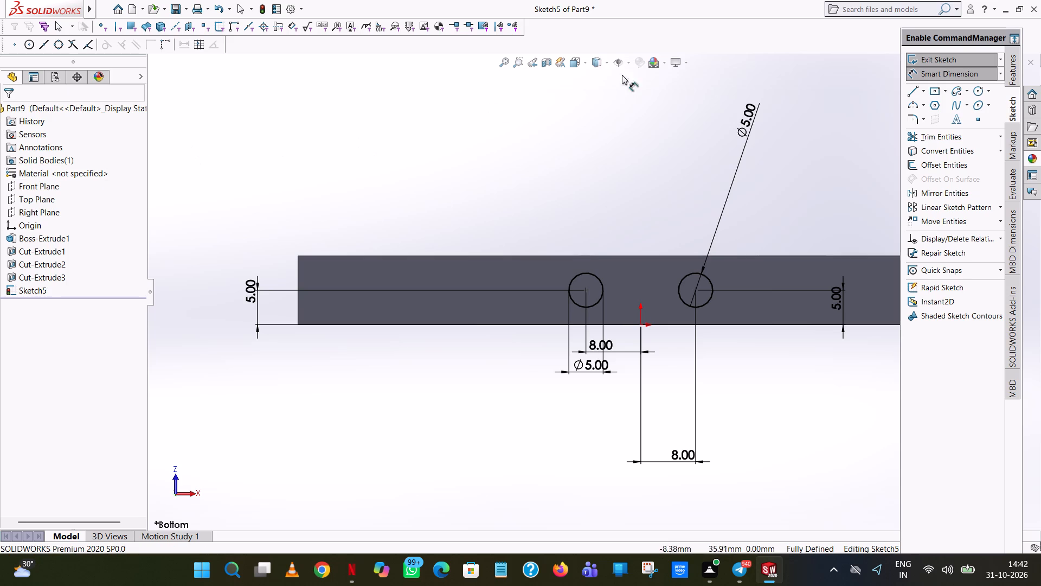
Cut-extrude the two 5 mm circles into the plate with a blind depth of 5 mm.
{"action": "middle_click_drag", "start_coordinate": [594, 194], "coordinate": [600, 384]}
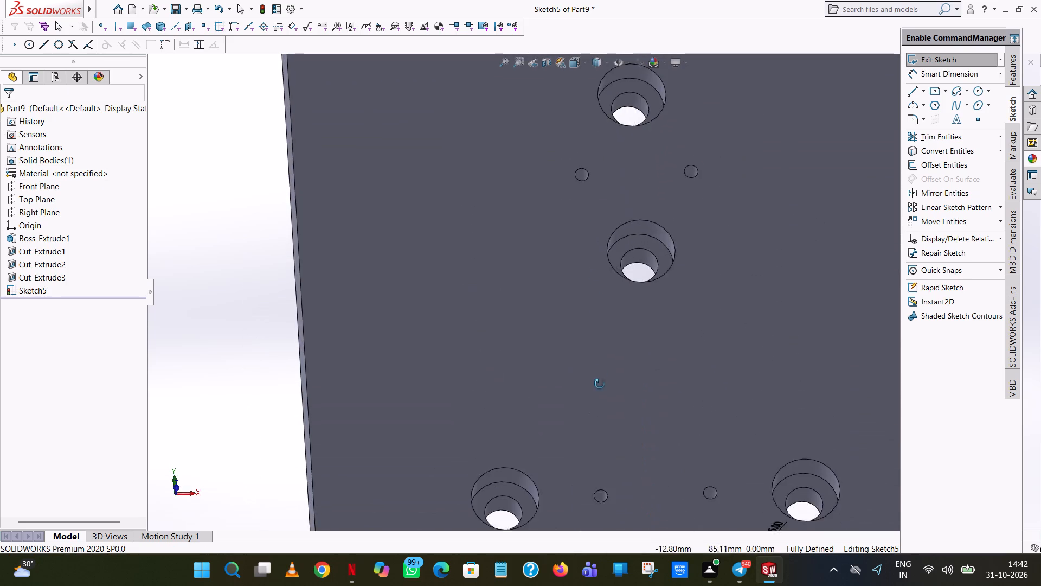
{"action": "middle_click_drag", "start_coordinate": [600, 384], "coordinate": [612, 284]}
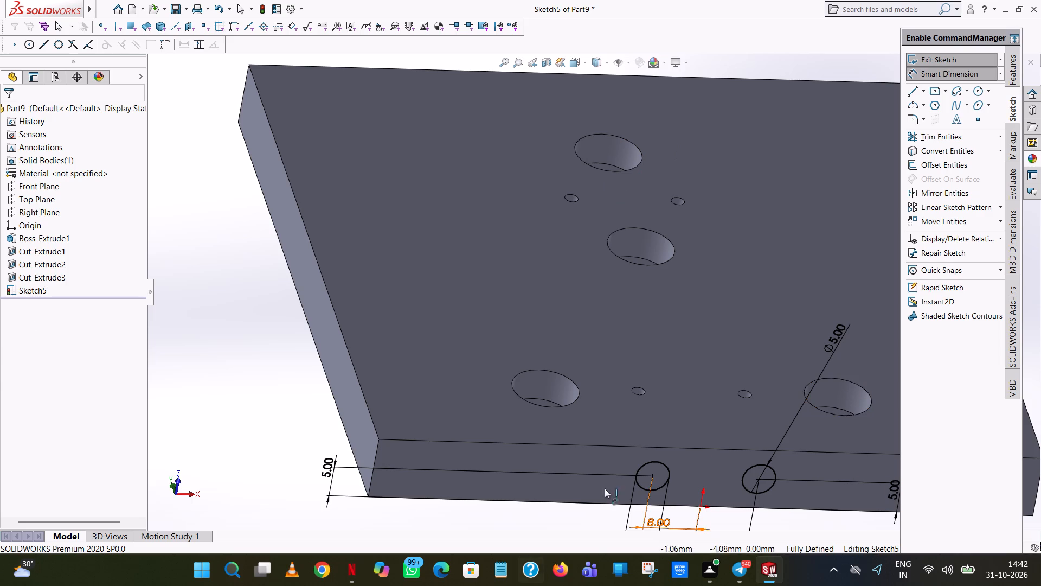
{"action": "scroll", "coordinate": [720, 442], "scroll_direction": "up", "scroll_amount": 4}
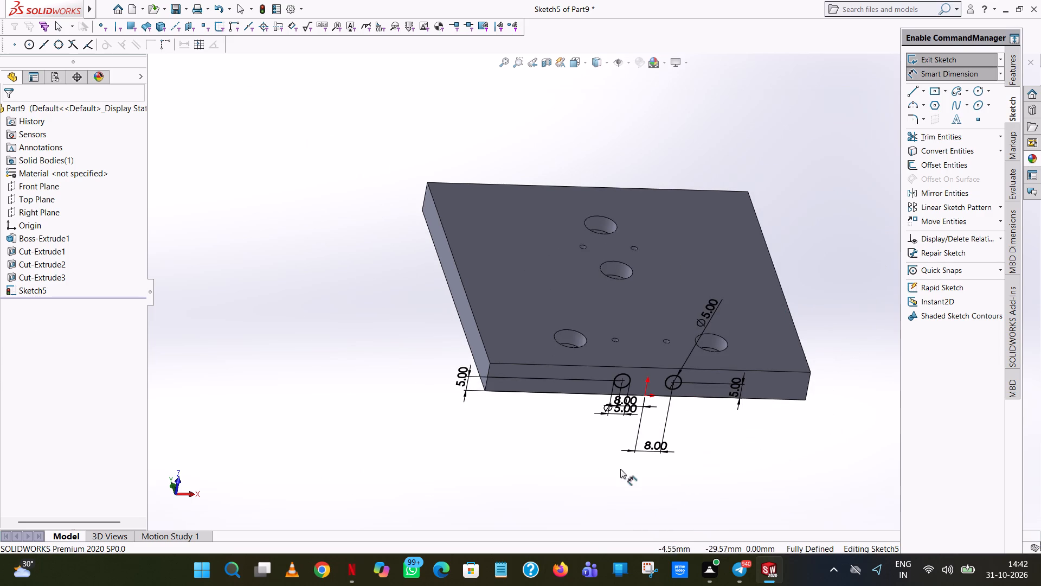
{"action": "scroll", "coordinate": [687, 415], "scroll_direction": "down", "scroll_amount": 4}
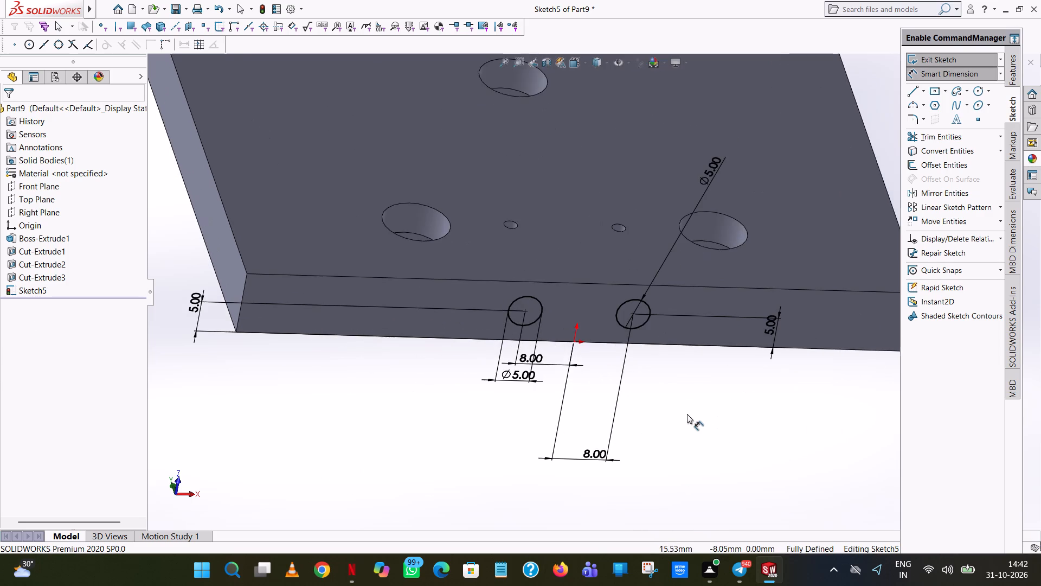
{"action": "middle_click_drag", "start_coordinate": [673, 383], "coordinate": [707, 259]}
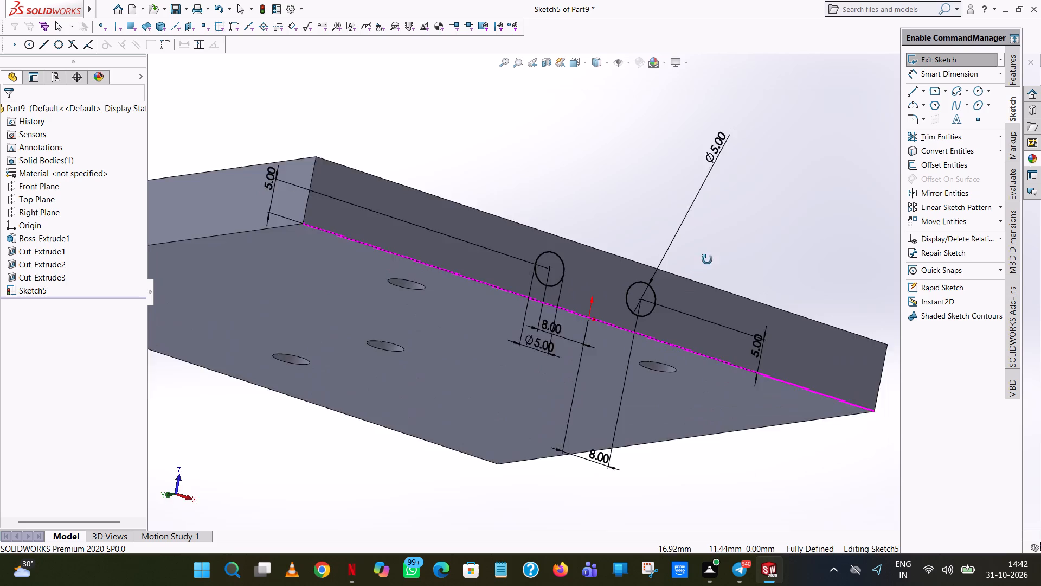
{"action": "middle_click_drag", "start_coordinate": [707, 259], "coordinate": [709, 283]}
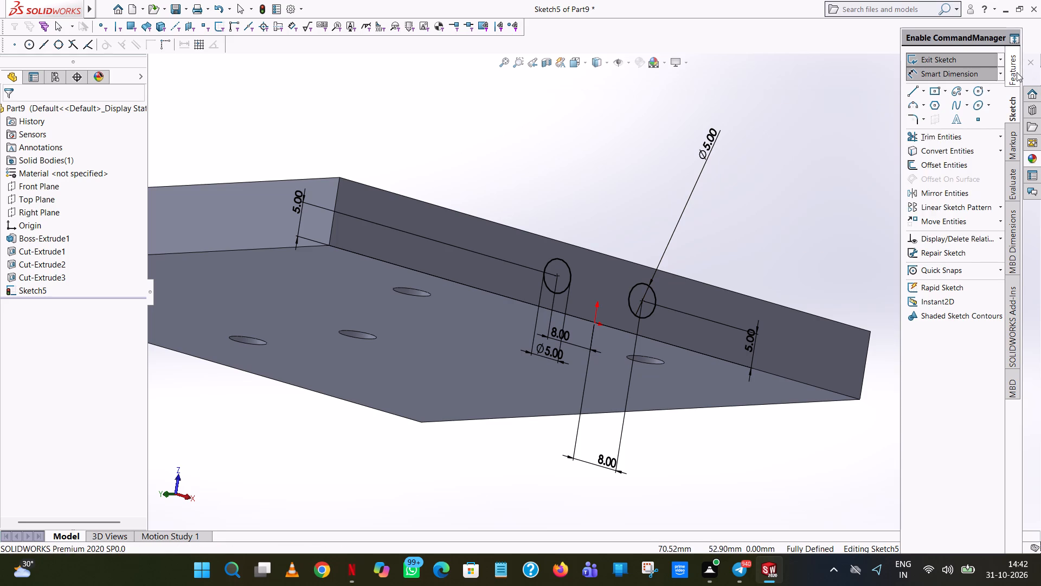
{"action": "left_click", "coordinate": [1016, 72]}
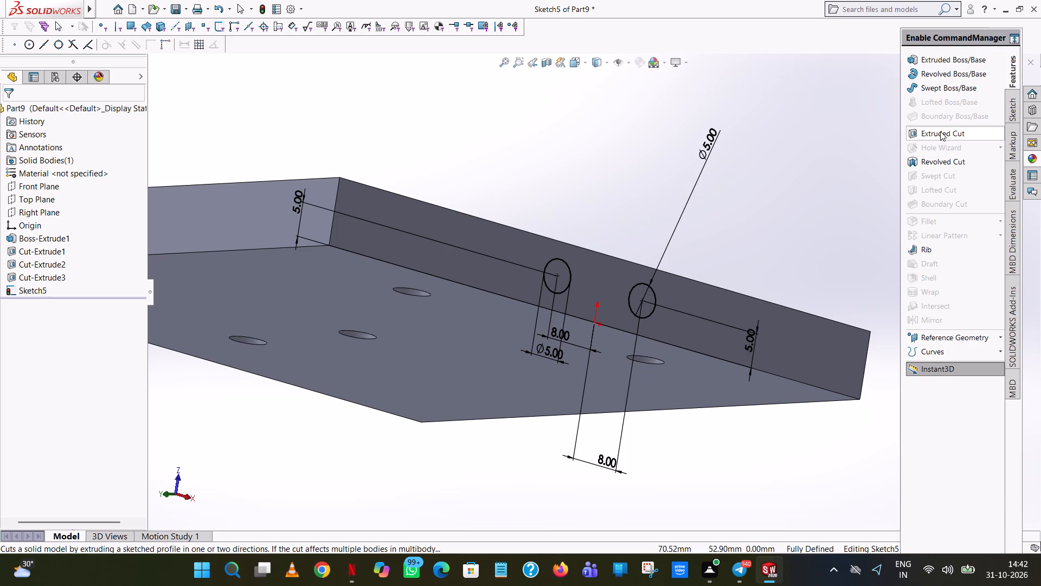
{"action": "left_click", "coordinate": [940, 131]}
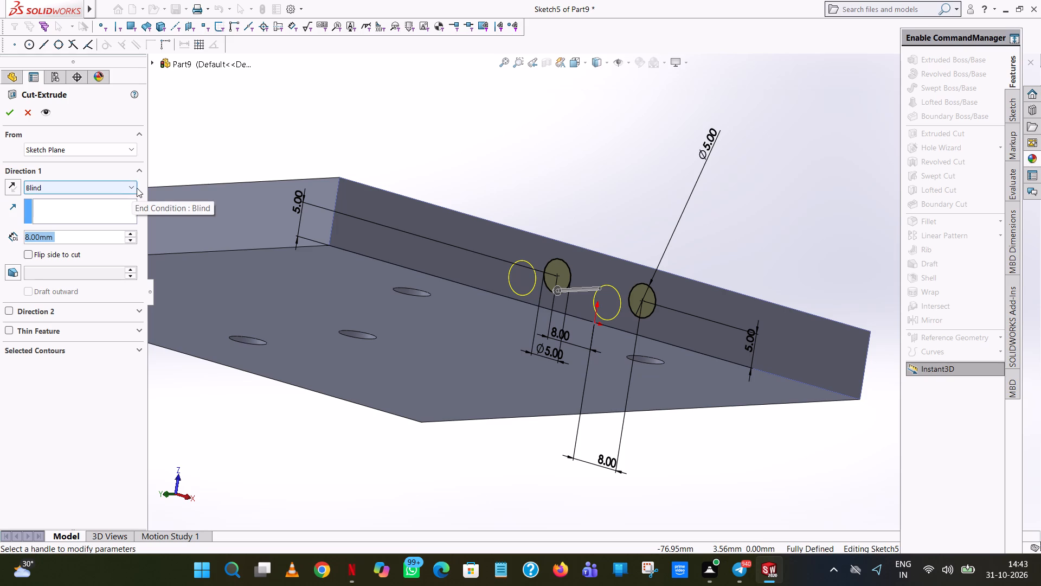
{"action": "key", "text": "5"}
{"action": "key", "text": "Return"}
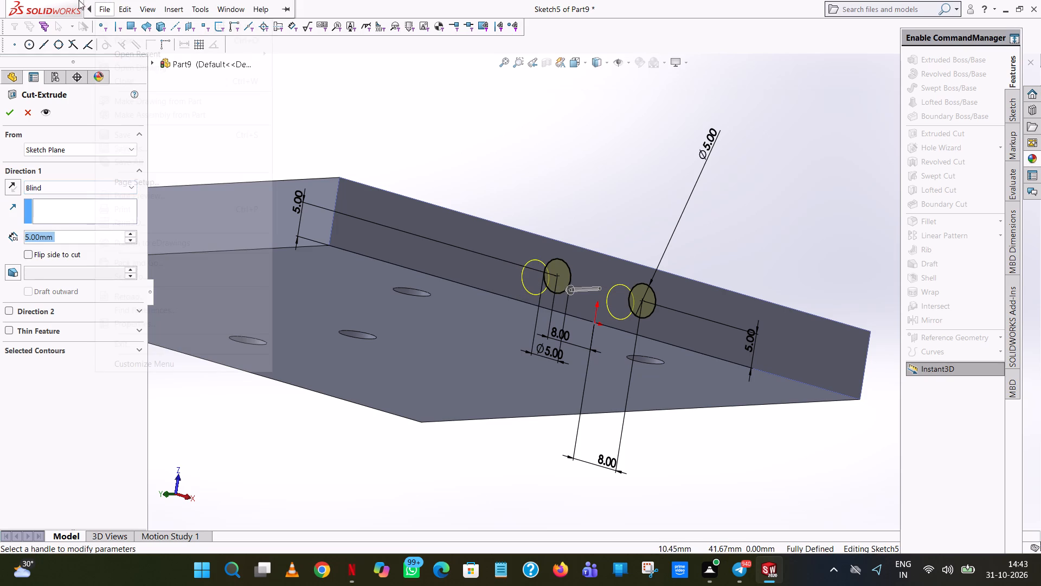
{"action": "left_click", "coordinate": [11, 102]}
{"action": "left_click", "coordinate": [7, 105]}
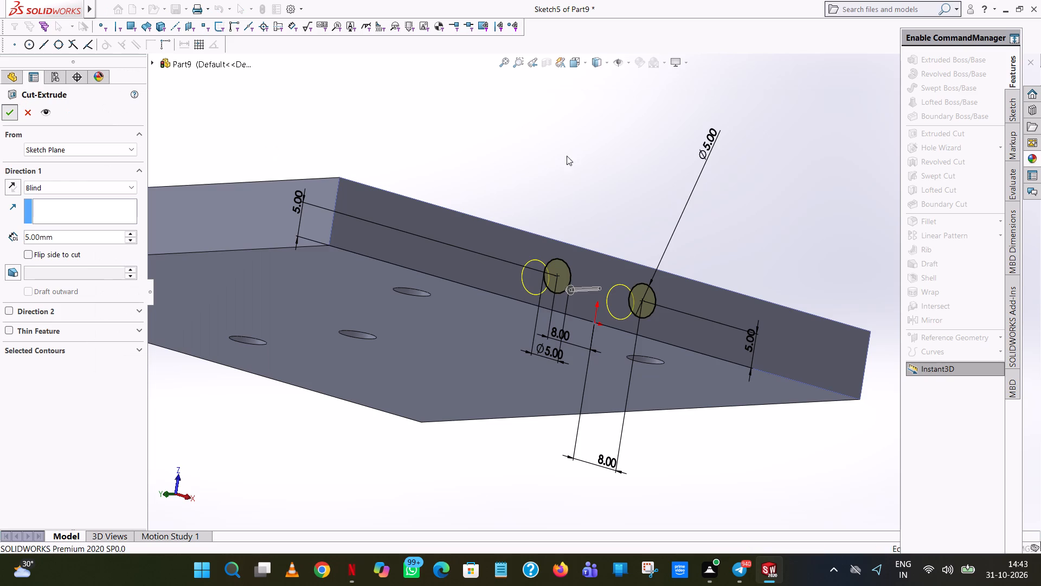
{"action": "left_click", "coordinate": [577, 155]}
Start a new extruded-cut sketch on the side face containing the two 5 mm holes, viewed square-on.
{"action": "middle_click_drag", "start_coordinate": [566, 171], "coordinate": [529, 264]}
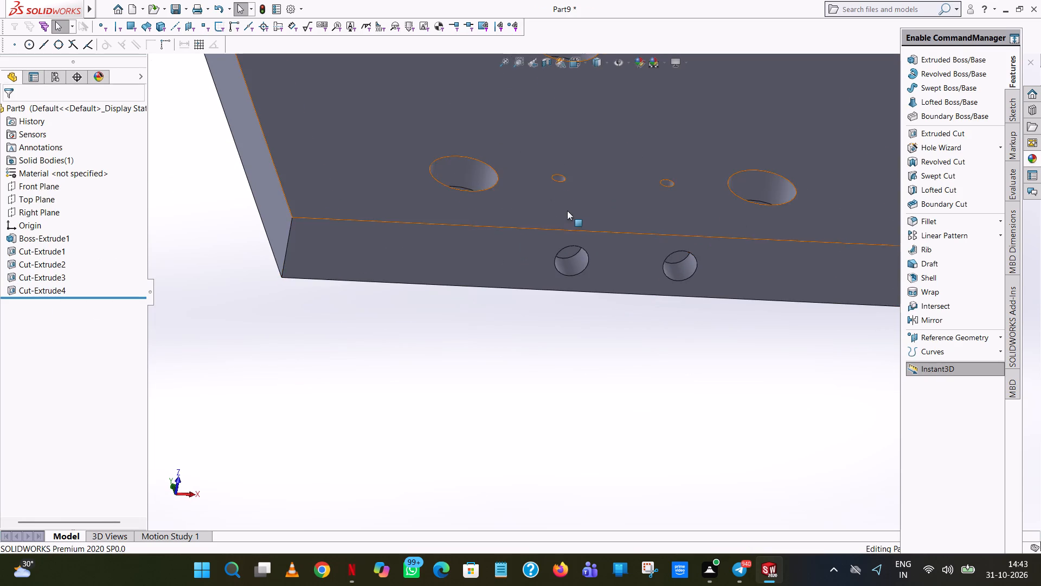
{"action": "scroll", "coordinate": [567, 211], "scroll_direction": "up", "scroll_amount": 1}
{"action": "scroll", "coordinate": [638, 224], "scroll_direction": "up", "scroll_amount": 1}
{"action": "middle_click_drag", "start_coordinate": [638, 224], "coordinate": [633, 131]}
{"action": "scroll", "coordinate": [631, 160], "scroll_direction": "up", "scroll_amount": 1}
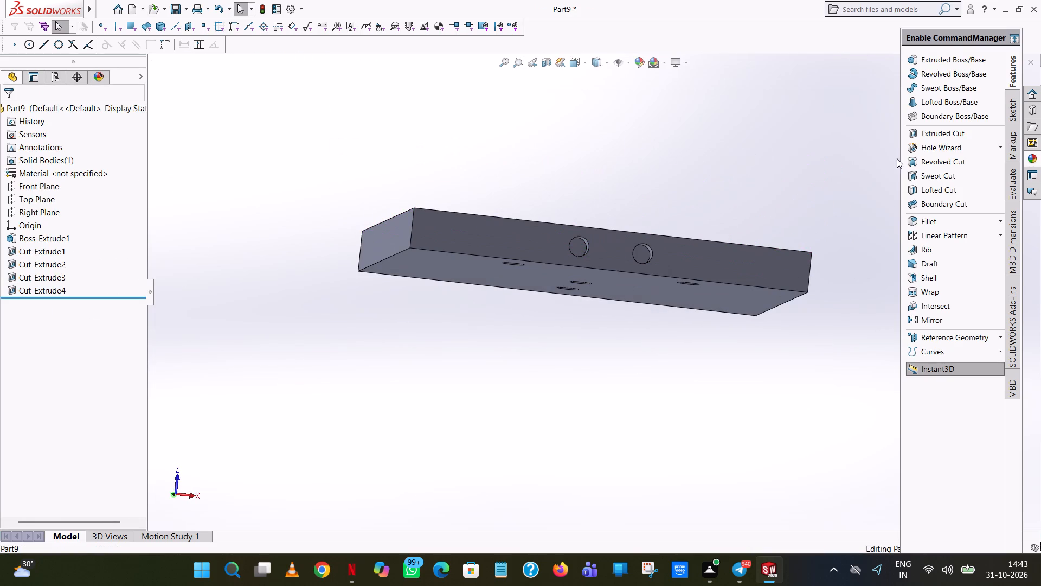
{"action": "left_click", "coordinate": [949, 129]}
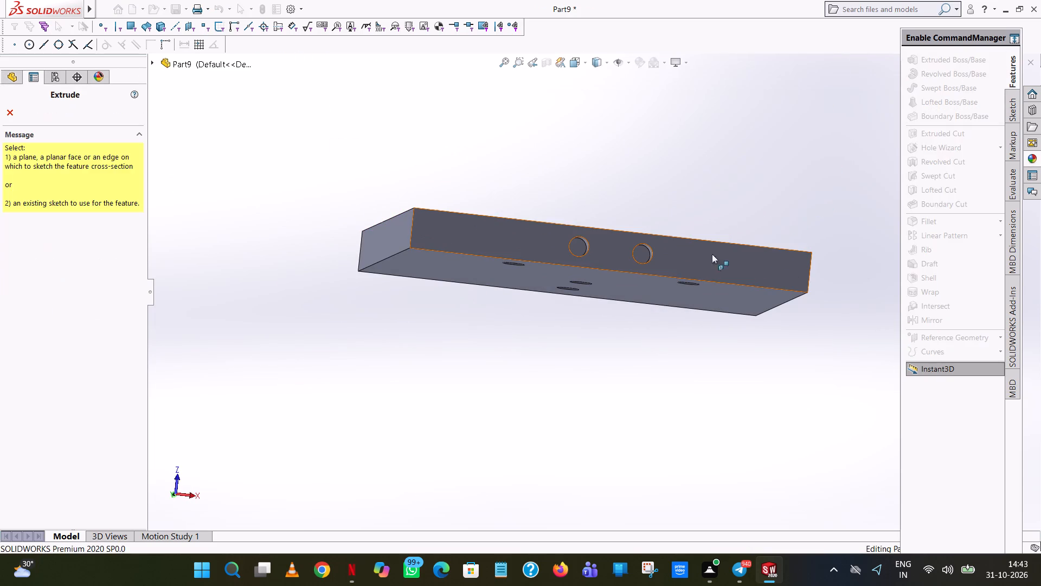
{"action": "left_click", "coordinate": [705, 257]}
{"action": "left_click", "coordinate": [586, 61]}
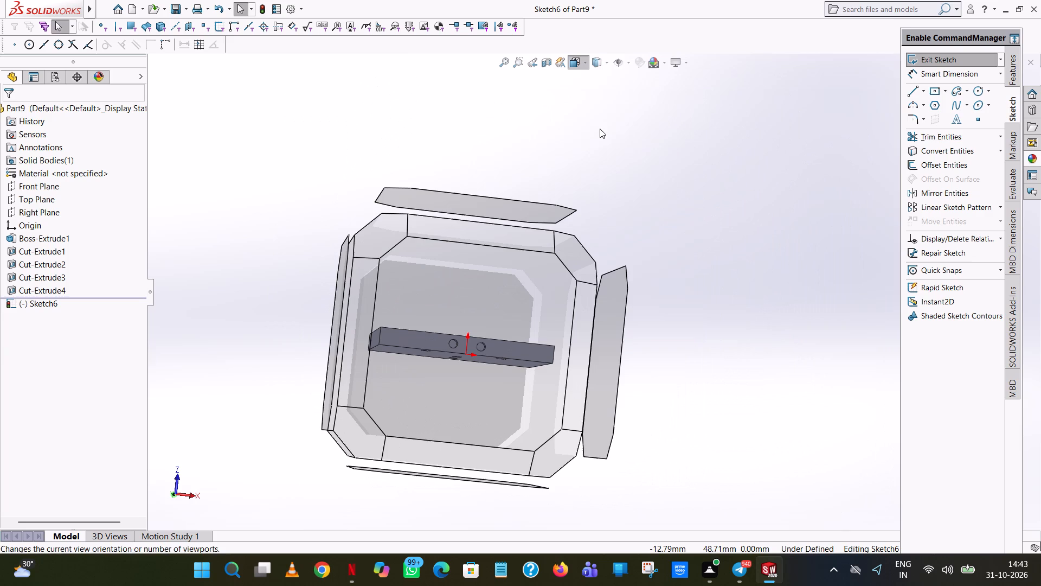
{"action": "left_click", "coordinate": [643, 130]}
{"action": "left_click", "coordinate": [639, 125]}
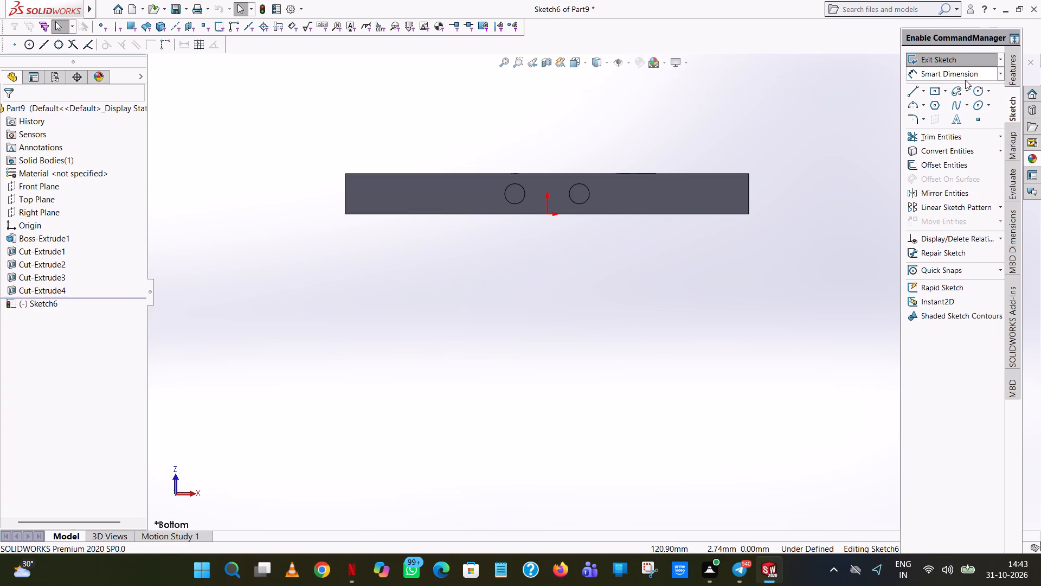
Sketch a circle of 1.5 mm radius centred on the 5 mm hole to the right of the origin.
{"action": "left_click", "coordinate": [976, 88]}
{"action": "scroll", "coordinate": [568, 198], "scroll_direction": "down", "scroll_amount": 9}
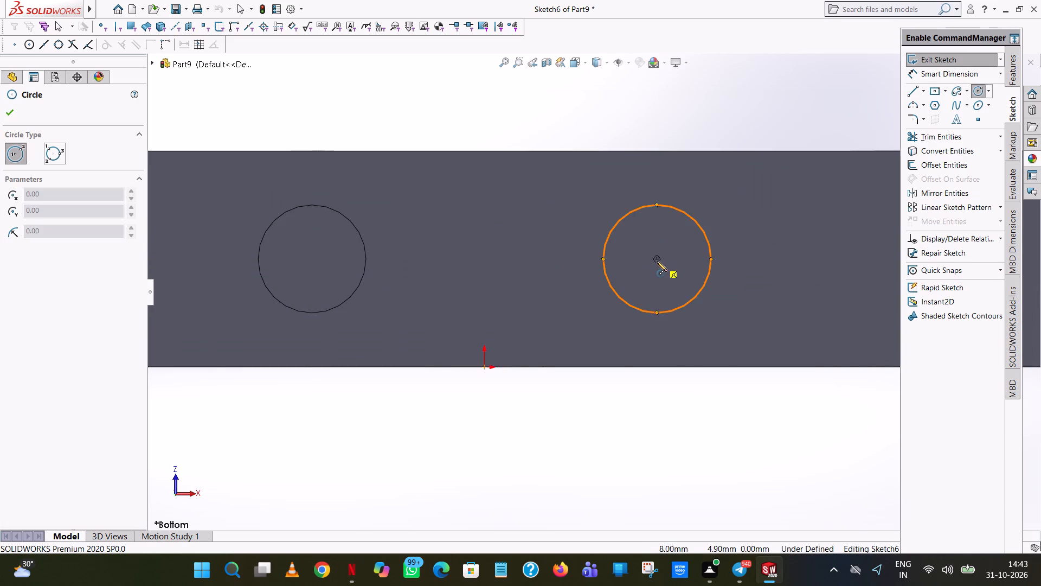
{"action": "left_click", "coordinate": [656, 259]}
{"action": "left_click", "coordinate": [686, 231]}
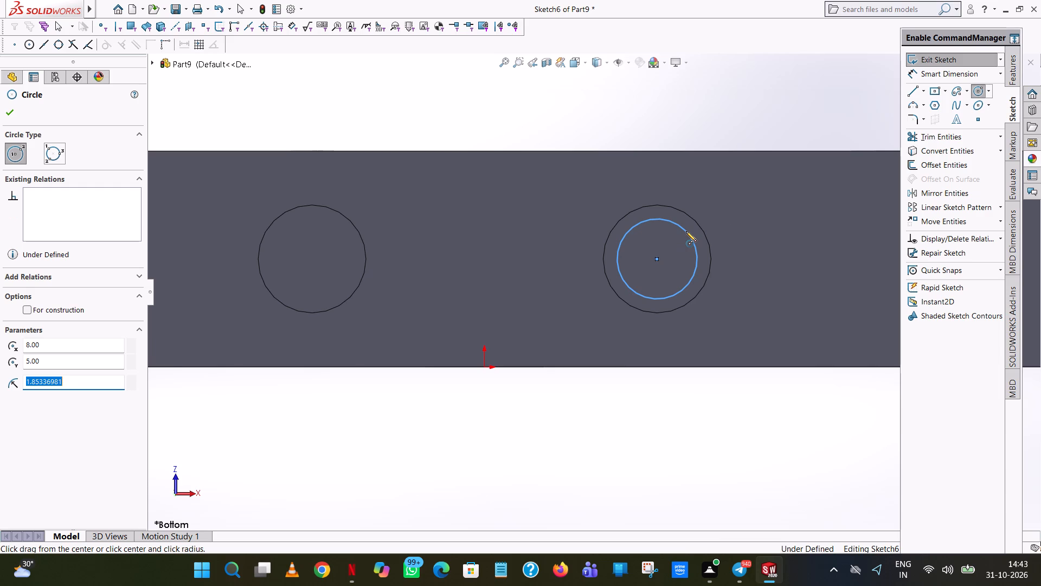
{"action": "type", "text": "1.5"}
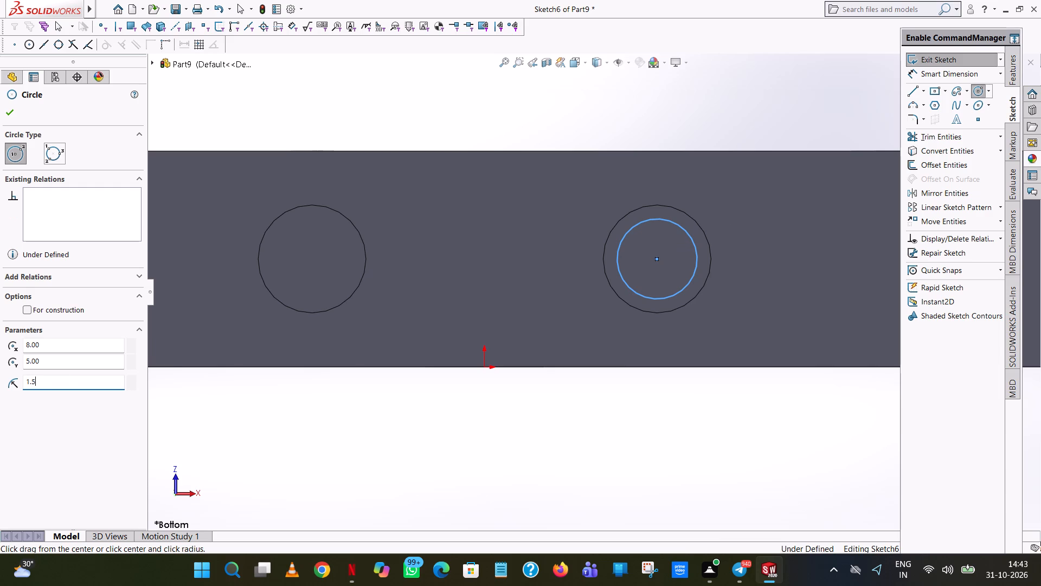
{"action": "key", "text": "Return"}
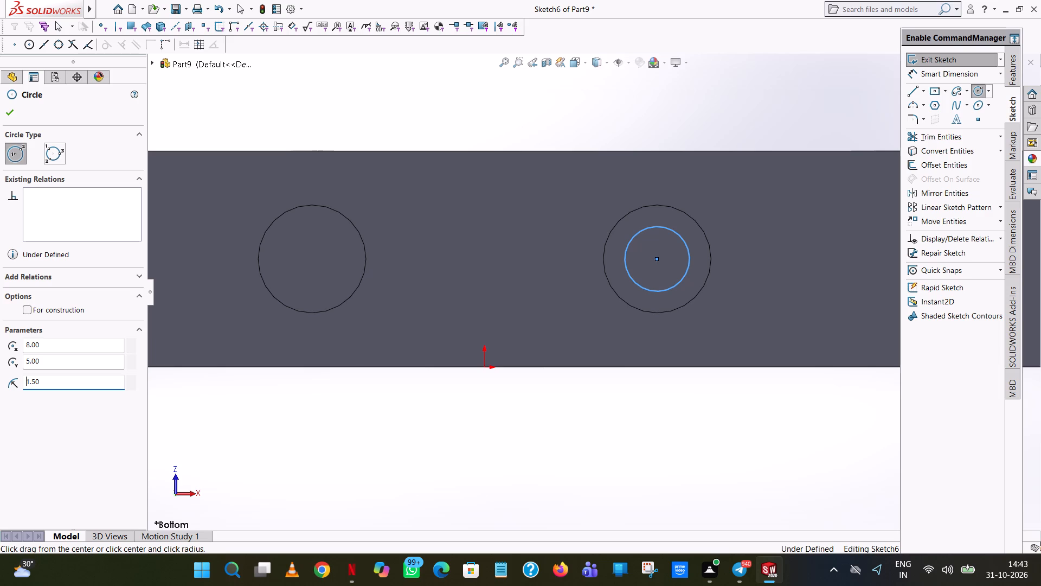
{"action": "right_click", "coordinate": [686, 231]}
{"action": "left_click", "coordinate": [716, 238]}
{"action": "left_click", "coordinate": [658, 429]}
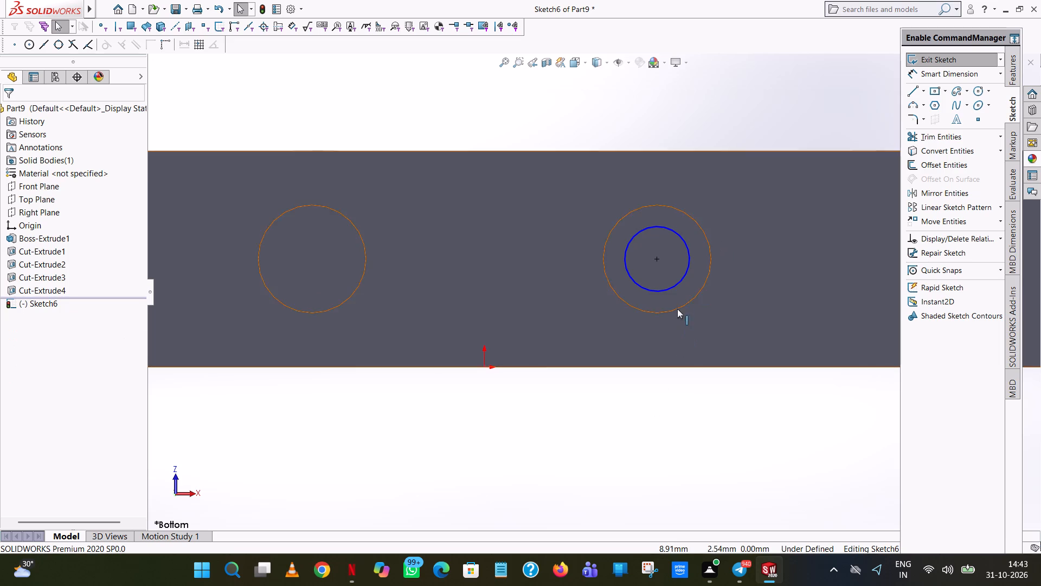
Sketch a circle of 1.5 mm radius centred on the 5 mm hole to the left of the origin.
{"action": "left_click", "coordinate": [685, 238]}
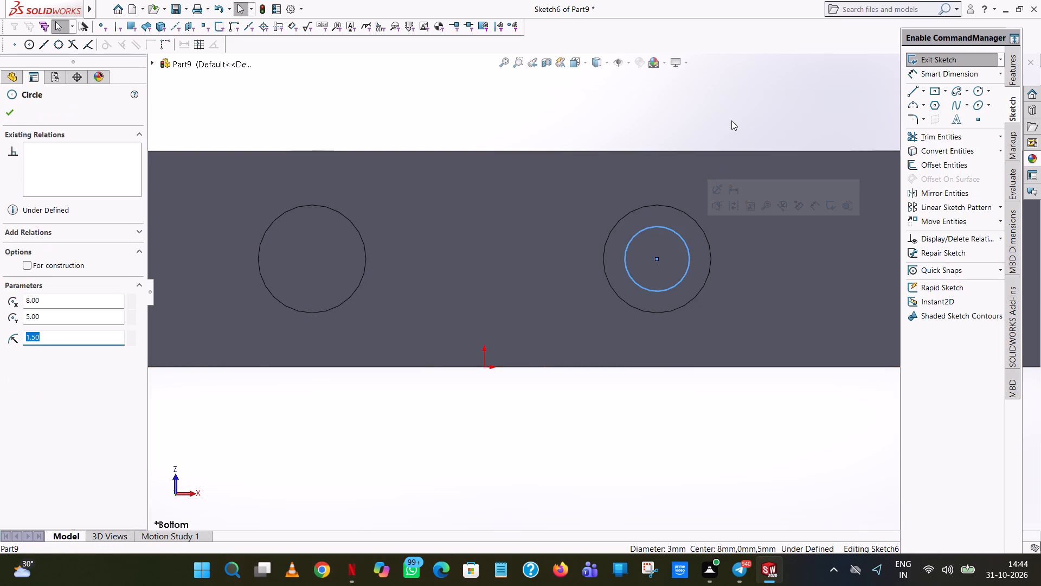
{"action": "left_click", "coordinate": [731, 120]}
{"action": "left_click", "coordinate": [979, 92]}
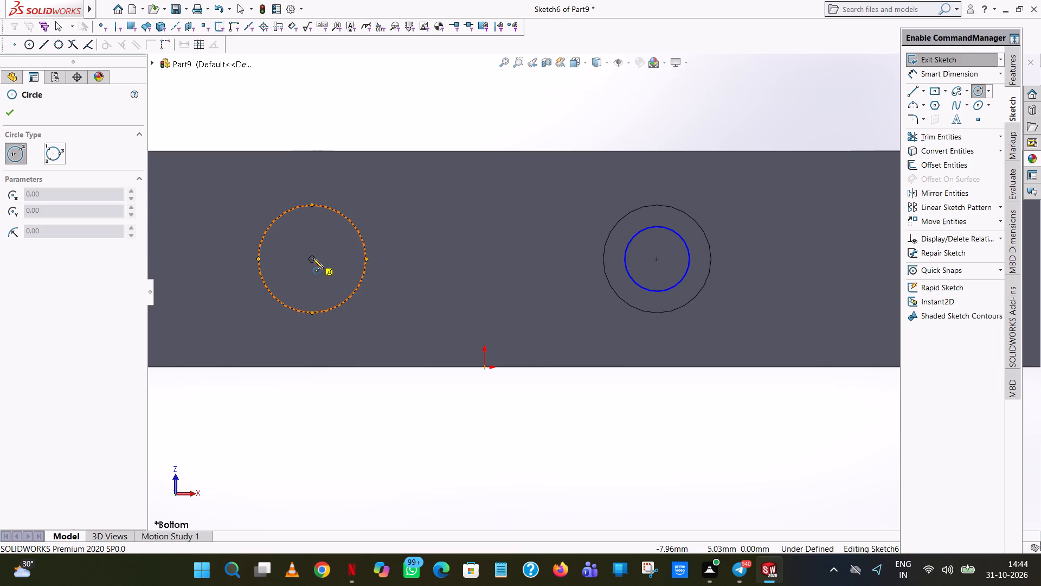
{"action": "left_click", "coordinate": [313, 258]}
{"action": "left_click", "coordinate": [320, 235]}
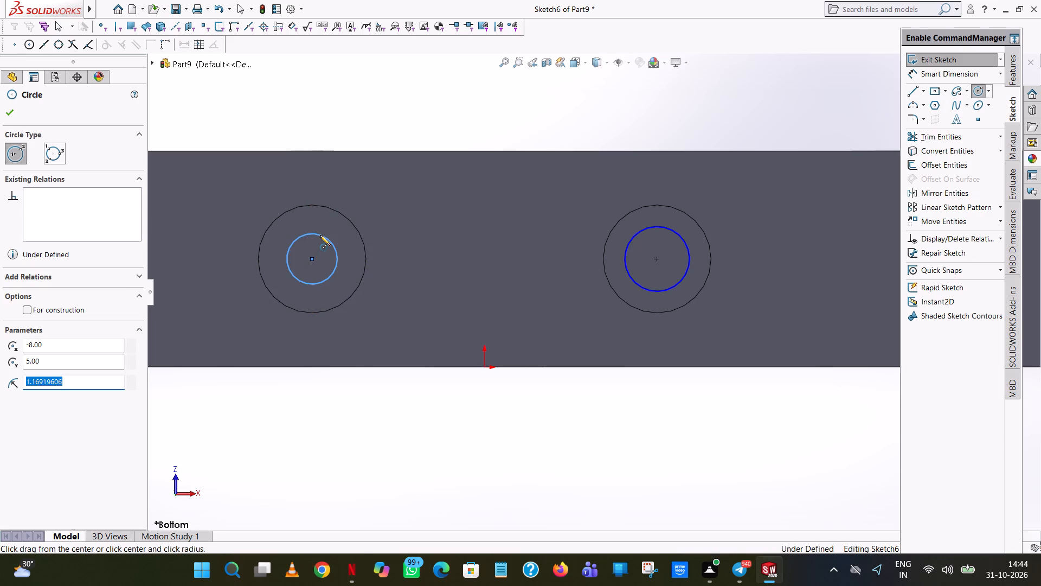
{"action": "type", "text": "105"}
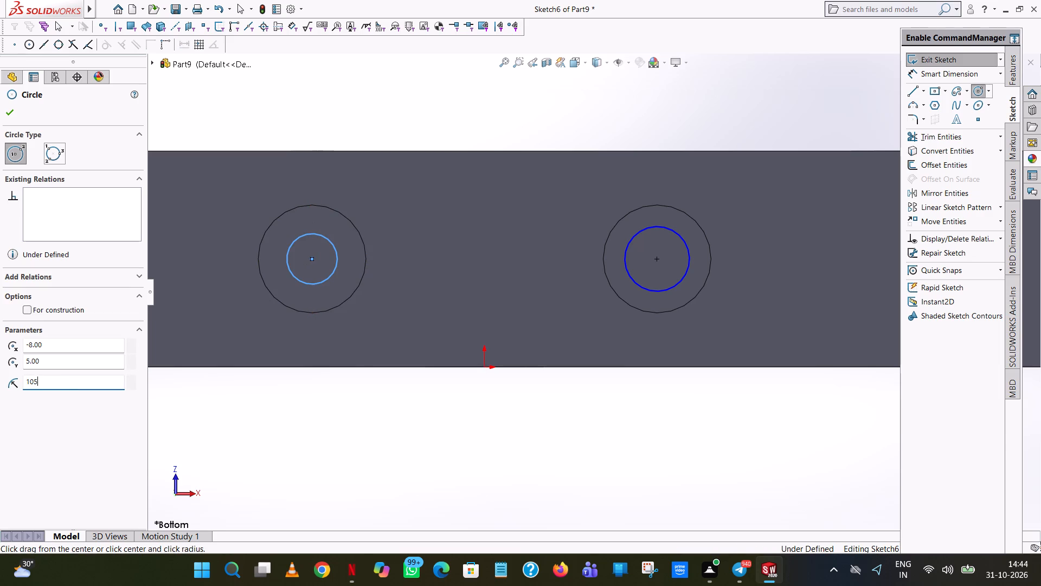
{"action": "key", "text": "BackSpace"}
{"action": "key", "text": "BackSpace"}
{"action": "type", "text": ".5"}
{"action": "key", "text": "Return"}
{"action": "left_click", "coordinate": [4, 114]}
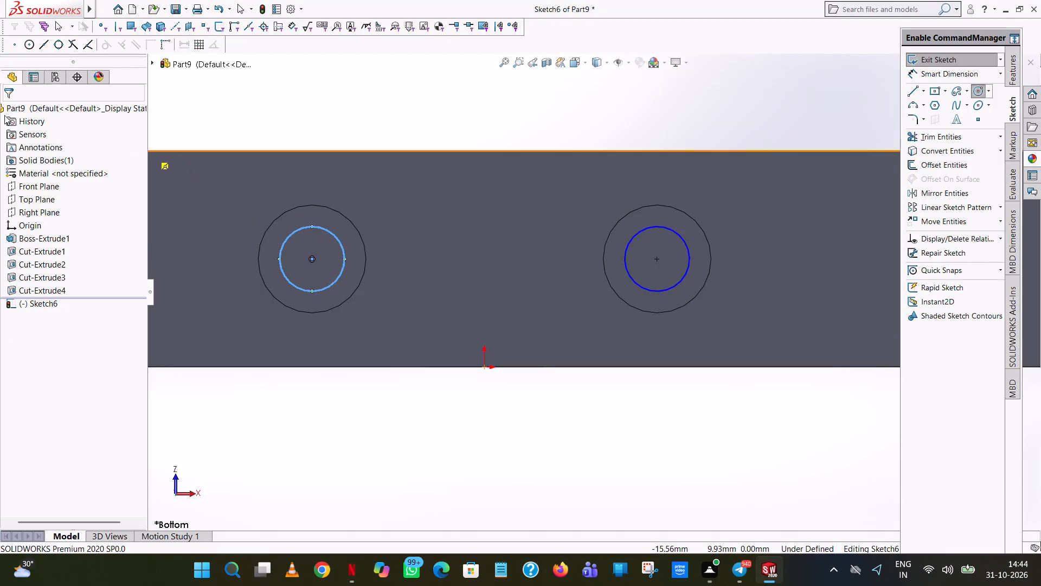
{"action": "left_click", "coordinate": [398, 112]}
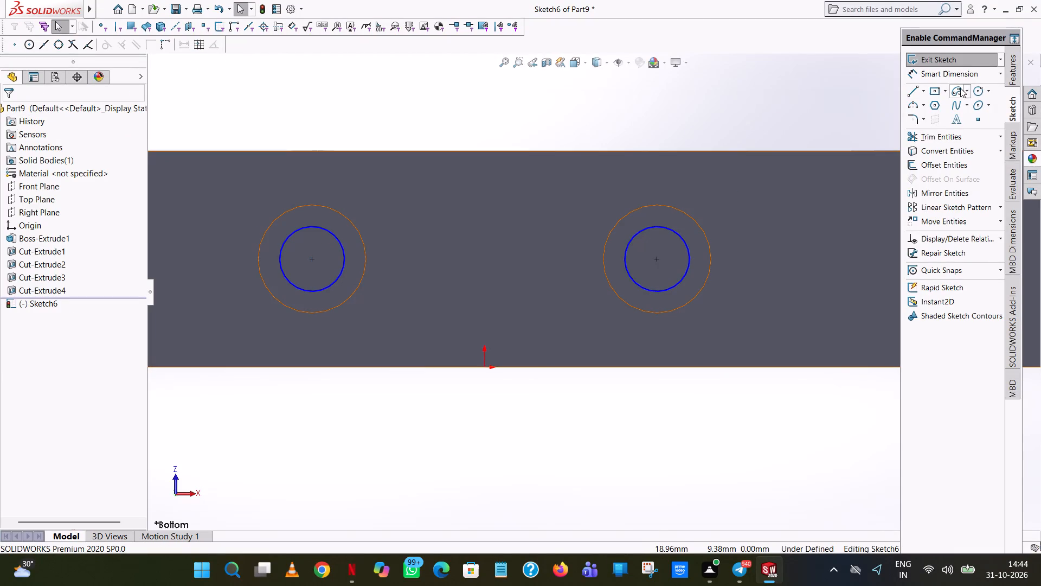
Dimension the diameters of both small circles, placing each dimension below the plate's side face.
{"action": "left_click", "coordinate": [951, 76]}
{"action": "left_click_drag", "start_coordinate": [631, 277], "coordinate": [633, 282]}
{"action": "left_click", "coordinate": [719, 391]}
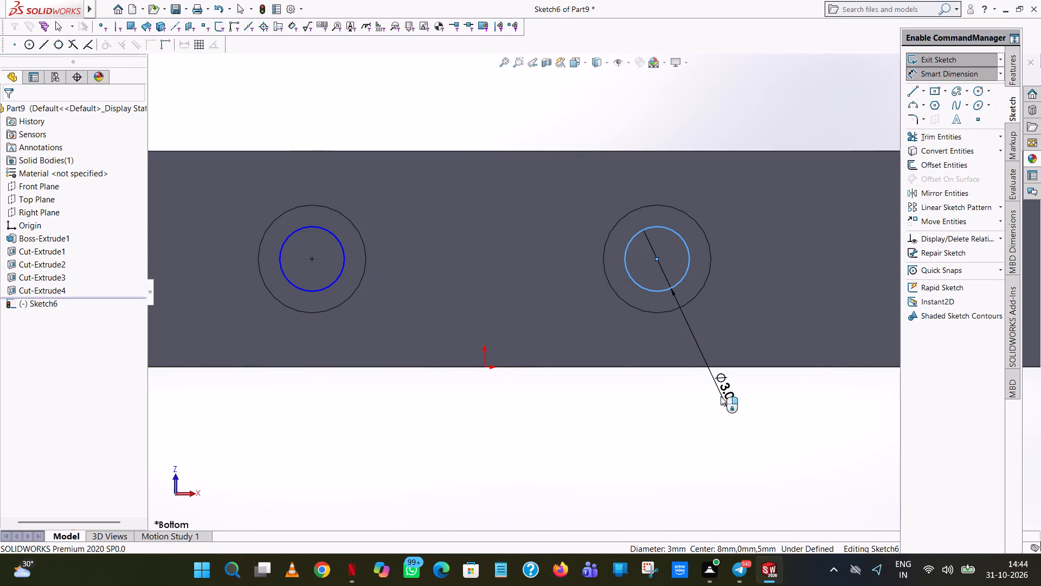
{"action": "left_click", "coordinate": [669, 378]}
{"action": "left_click", "coordinate": [560, 423]}
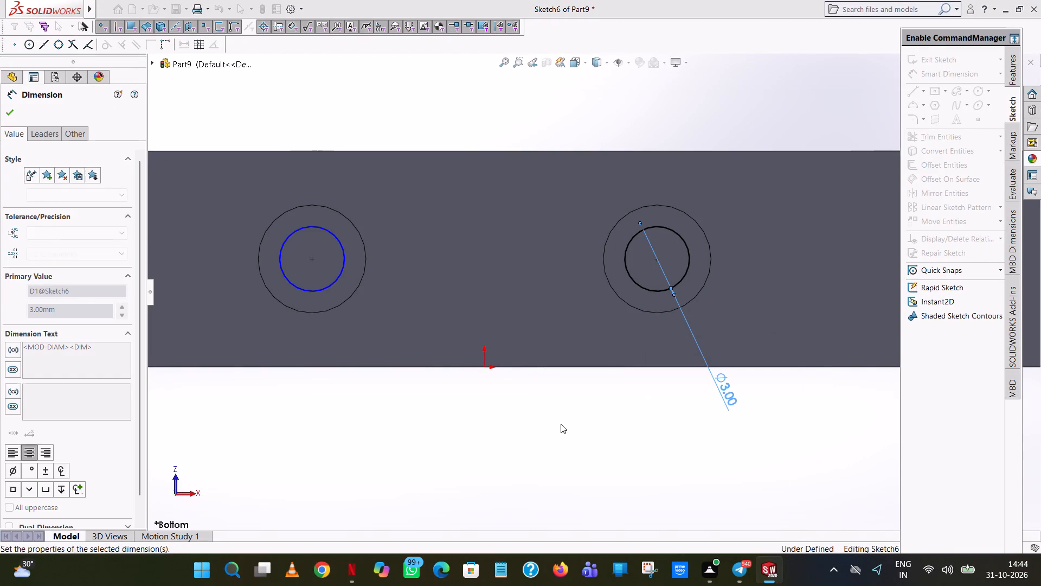
{"action": "left_click", "coordinate": [291, 285]}
{"action": "left_click", "coordinate": [232, 402]}
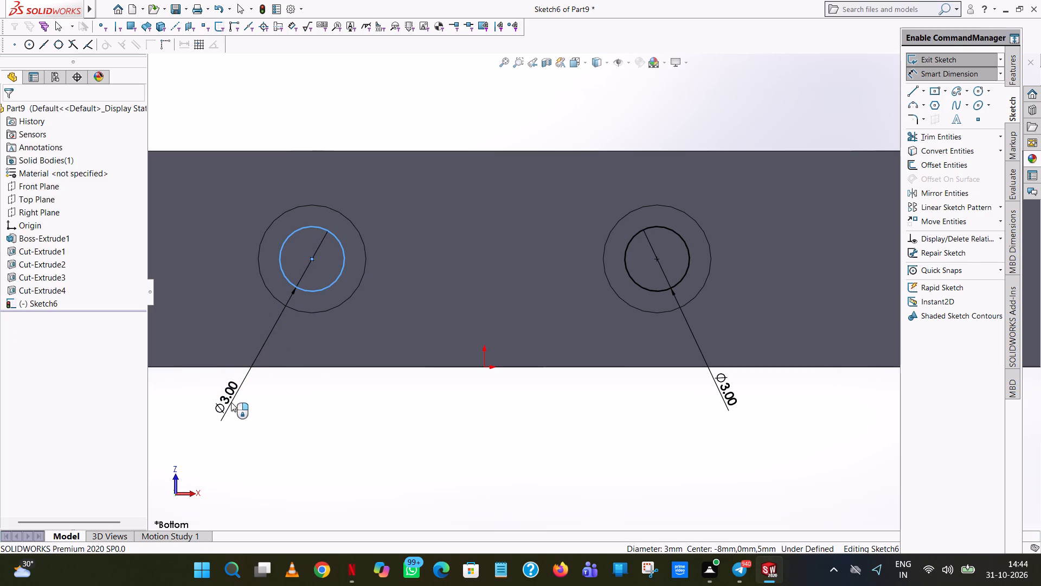
{"action": "left_click", "coordinate": [185, 384]}
{"action": "left_click", "coordinate": [388, 425]}
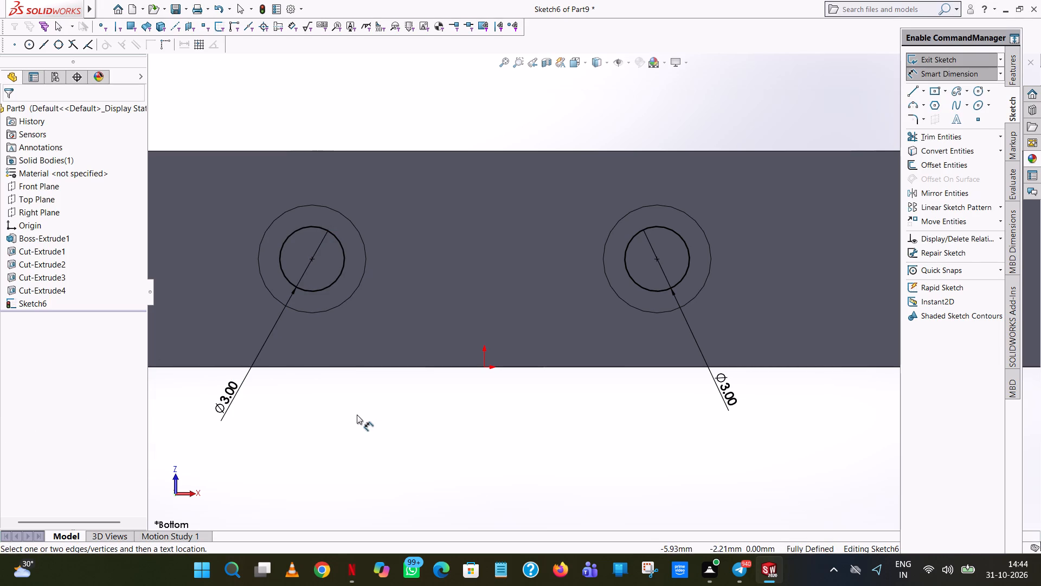
Cut-extrude the two concentric circles into the plate with a blind depth of 70 mm.
{"action": "left_click", "coordinate": [1014, 53]}
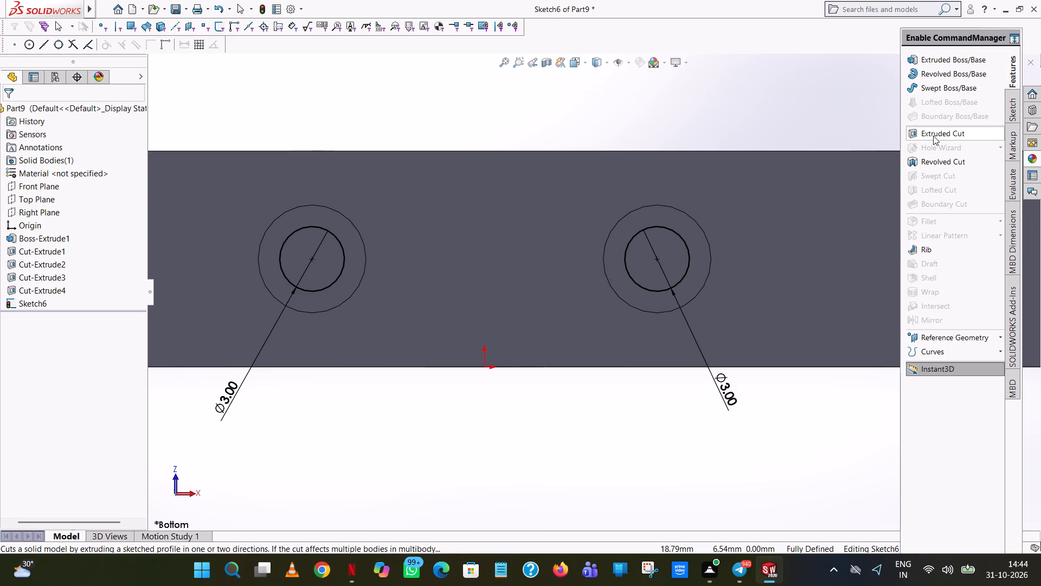
{"action": "left_click", "coordinate": [933, 136]}
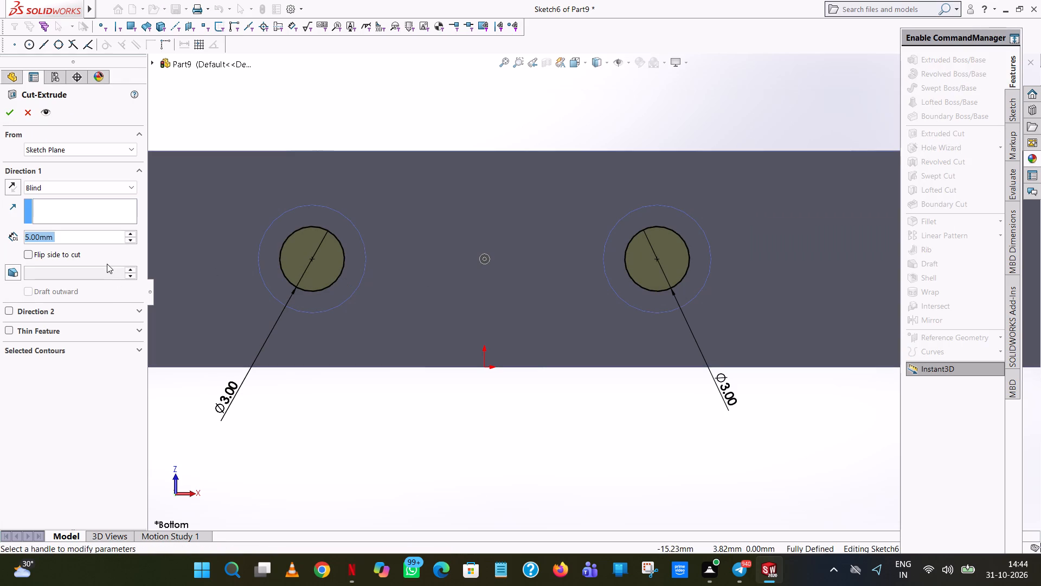
{"action": "type", "text": "70"}
{"action": "key", "text": "Return"}
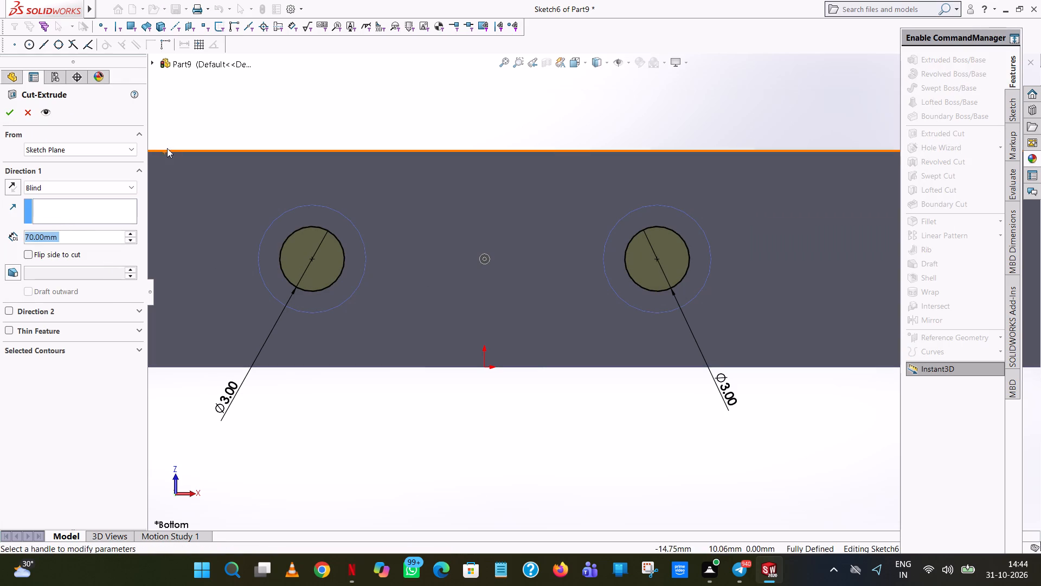
{"action": "left_click", "coordinate": [216, 119]}
{"action": "middle_click_drag", "start_coordinate": [222, 122], "coordinate": [229, 201]}
{"action": "scroll", "coordinate": [229, 201], "scroll_direction": "down", "scroll_amount": 1}
{"action": "scroll", "coordinate": [230, 200], "scroll_direction": "up", "scroll_amount": 6}
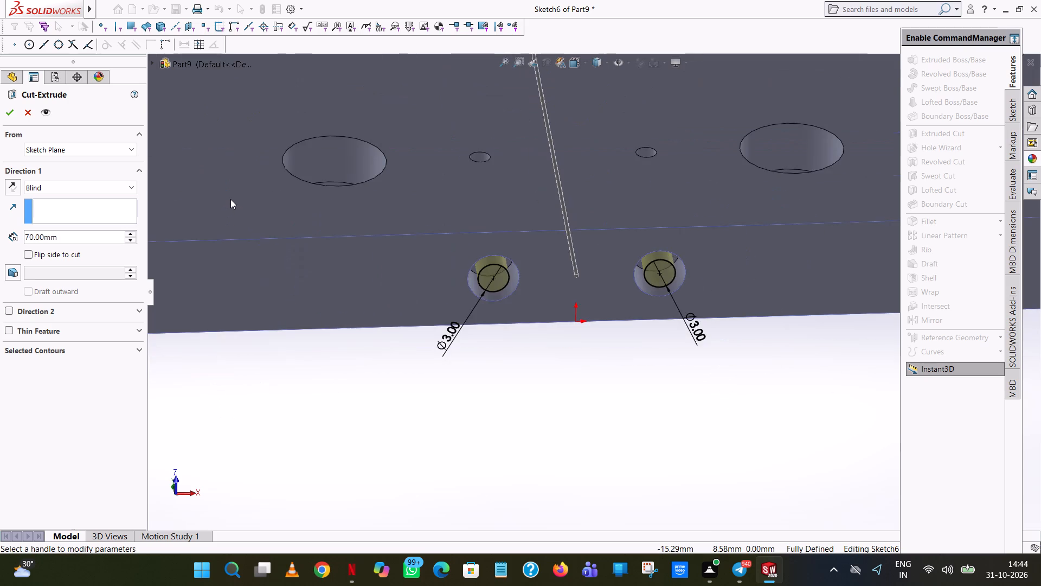
{"action": "scroll", "coordinate": [230, 199], "scroll_direction": "up", "scroll_amount": 5}
{"action": "scroll", "coordinate": [603, 184], "scroll_direction": "up", "scroll_amount": 1}
{"action": "middle_click_drag", "start_coordinate": [604, 183], "coordinate": [584, 277]}
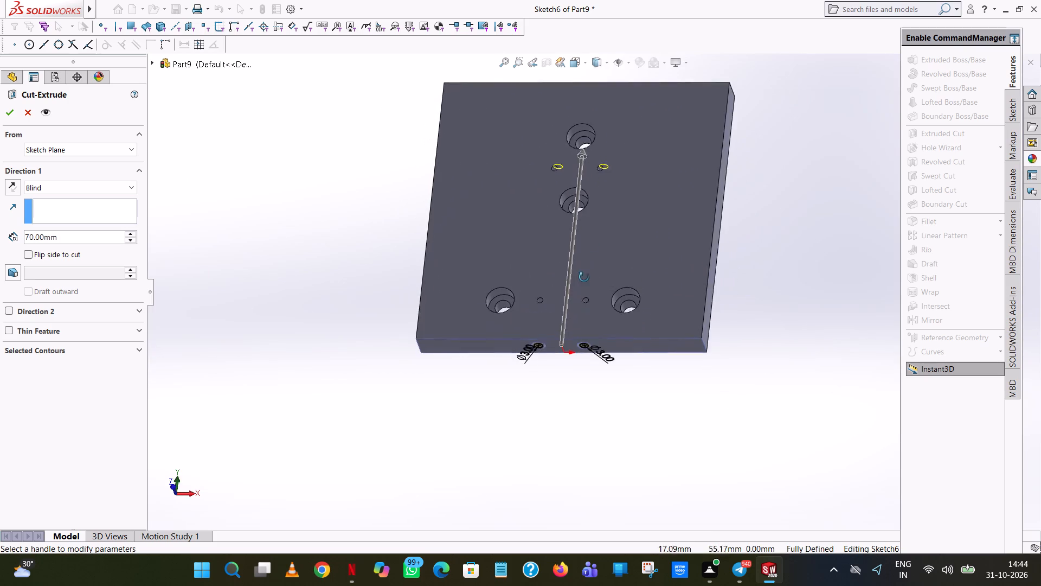
{"action": "middle_click_drag", "start_coordinate": [584, 277], "coordinate": [602, 464]}
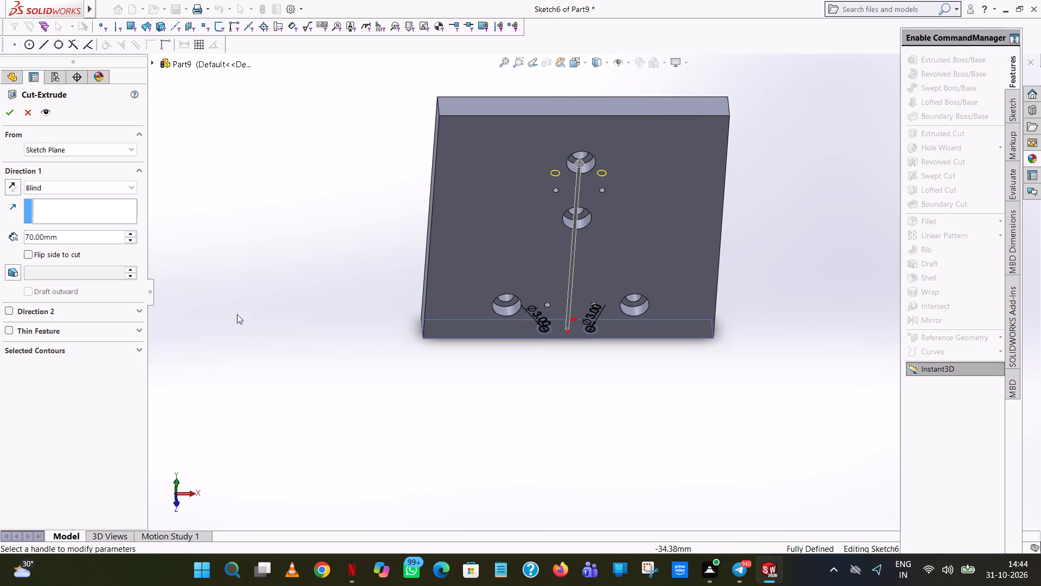
{"action": "left_click", "coordinate": [13, 107]}
{"action": "left_click", "coordinate": [537, 357]}
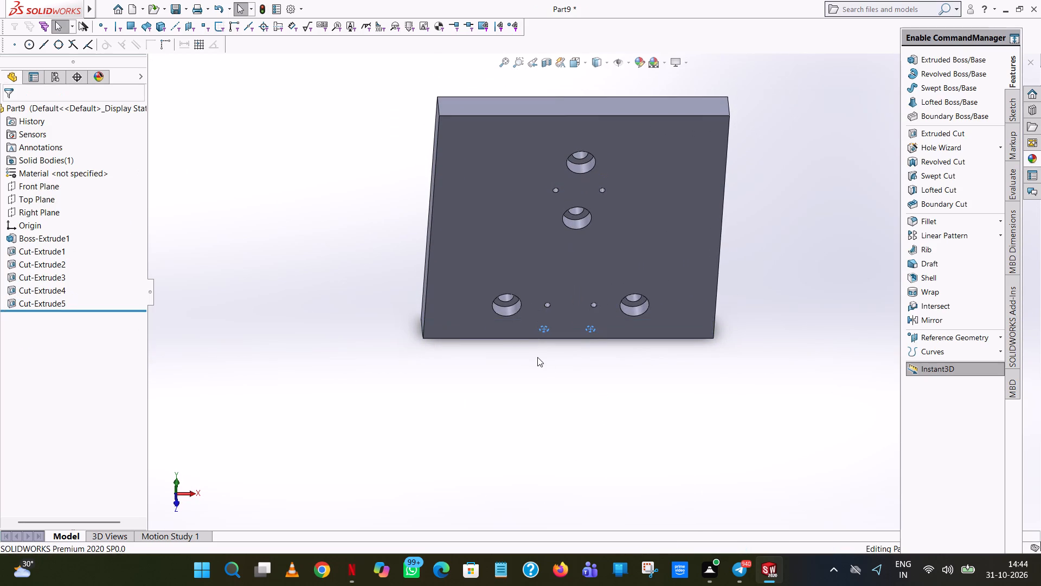
Examine the stepped side holes and the plate's outer faces from several angles.
{"action": "middle_click_drag", "start_coordinate": [609, 381], "coordinate": [600, 280]}
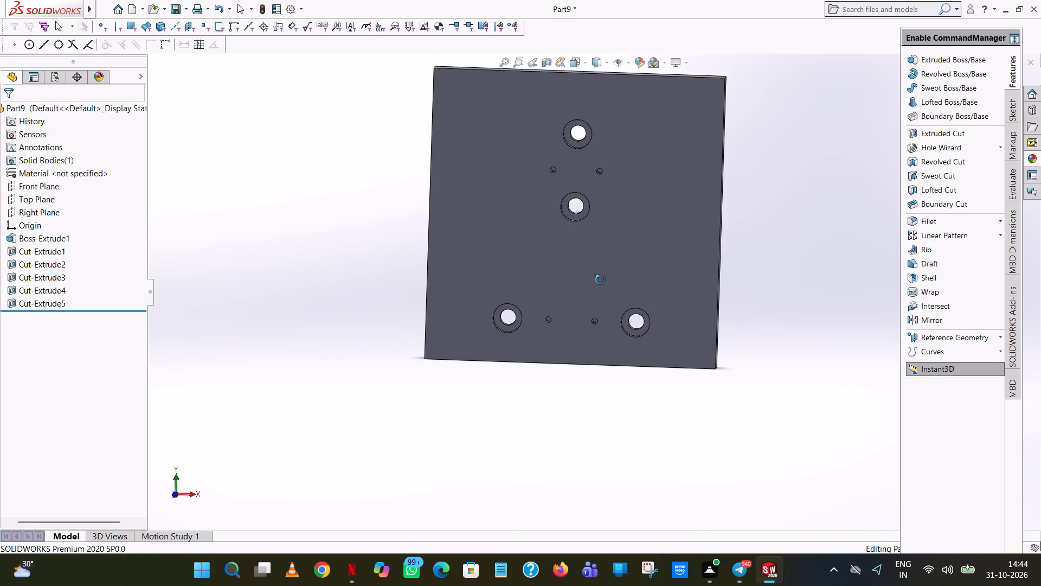
{"action": "middle_click_drag", "start_coordinate": [600, 280], "coordinate": [622, 47]}
{"action": "scroll", "coordinate": [621, 50], "scroll_direction": "up", "scroll_amount": 1}
{"action": "scroll", "coordinate": [572, 278], "scroll_direction": "down", "scroll_amount": 8}
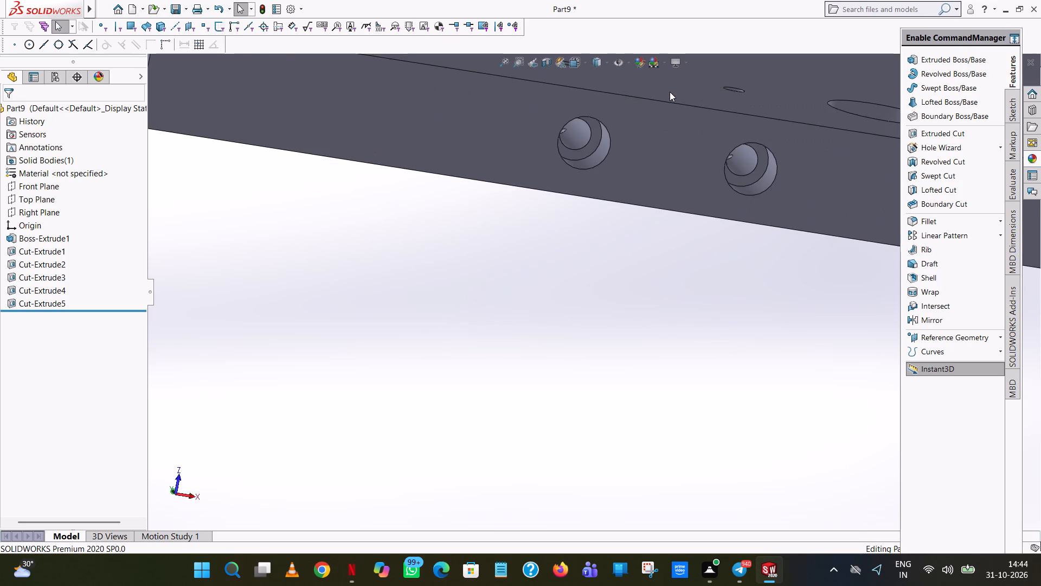
{"action": "middle_click_drag", "start_coordinate": [663, 91], "coordinate": [656, 68]}
{"action": "scroll", "coordinate": [656, 68], "scroll_direction": "down", "scroll_amount": 1}
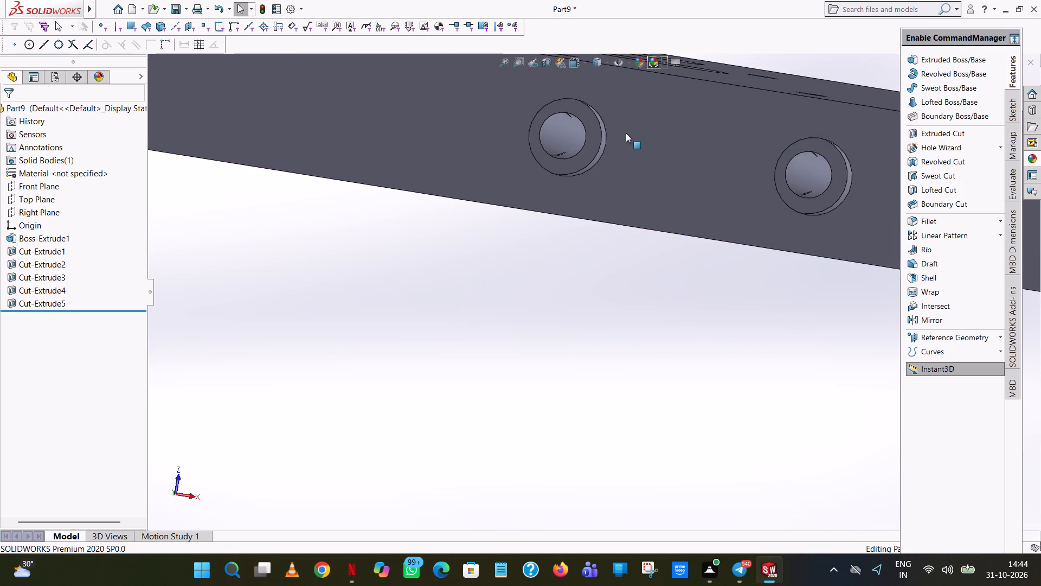
{"action": "scroll", "coordinate": [626, 133], "scroll_direction": "up", "scroll_amount": 2}
{"action": "scroll", "coordinate": [609, 185], "scroll_direction": "up", "scroll_amount": 2}
{"action": "middle_click_drag", "start_coordinate": [590, 188], "coordinate": [584, 187]}
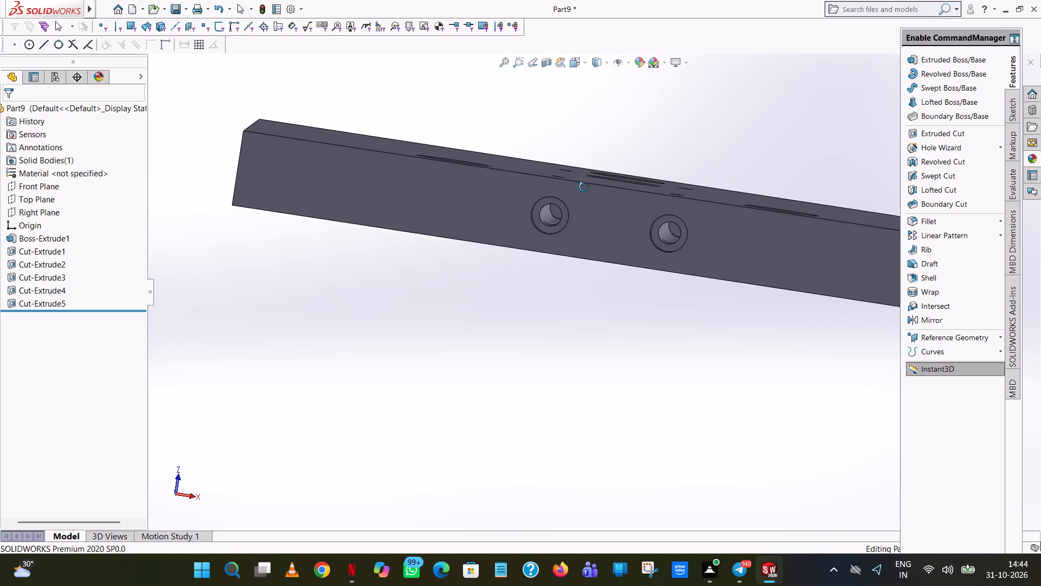
{"action": "middle_click_drag", "start_coordinate": [584, 187], "coordinate": [598, 585]}
{"action": "scroll", "coordinate": [591, 277], "scroll_direction": "up", "scroll_amount": 1}
{"action": "scroll", "coordinate": [600, 585], "scroll_direction": "up", "scroll_amount": 1}
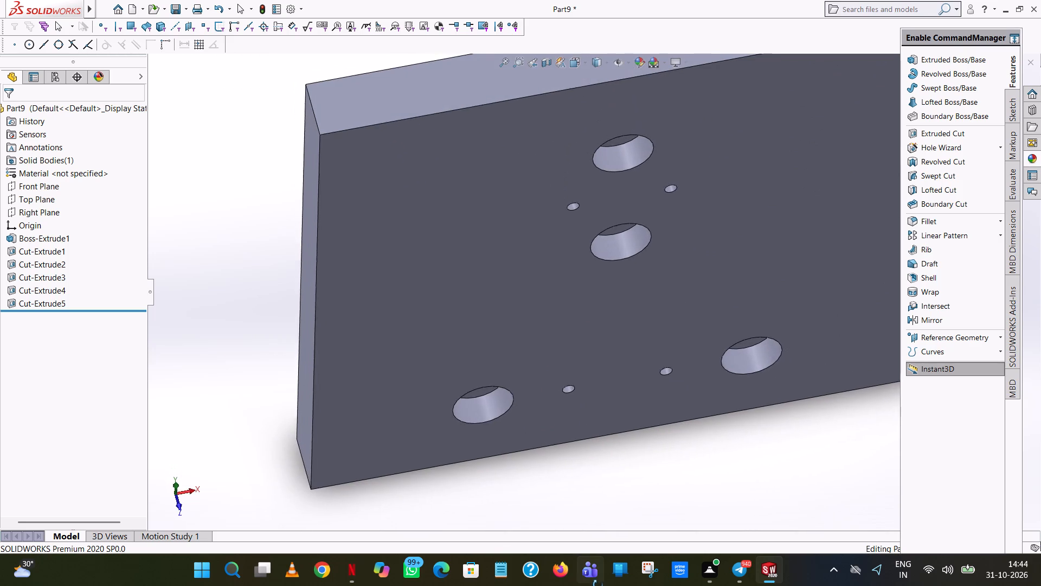
{"action": "middle_click_drag", "start_coordinate": [598, 585], "coordinate": [611, 202]}
{"action": "scroll", "coordinate": [612, 199], "scroll_direction": "up", "scroll_amount": 5}
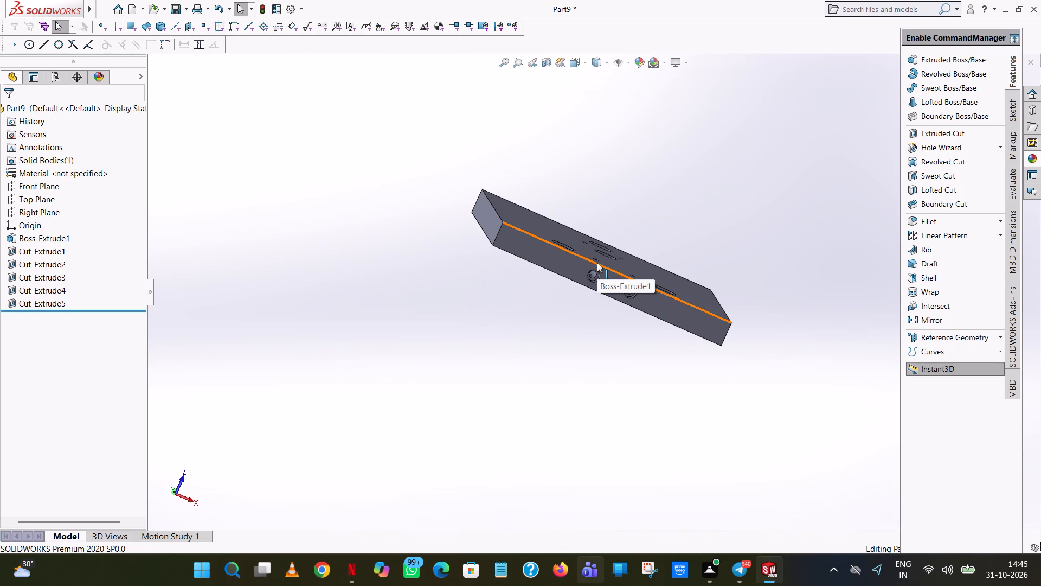
Apply a light grey colour (red 192, green 192) to the whole part's appearance.
{"action": "middle_click_drag", "start_coordinate": [668, 234], "coordinate": [647, 470]}
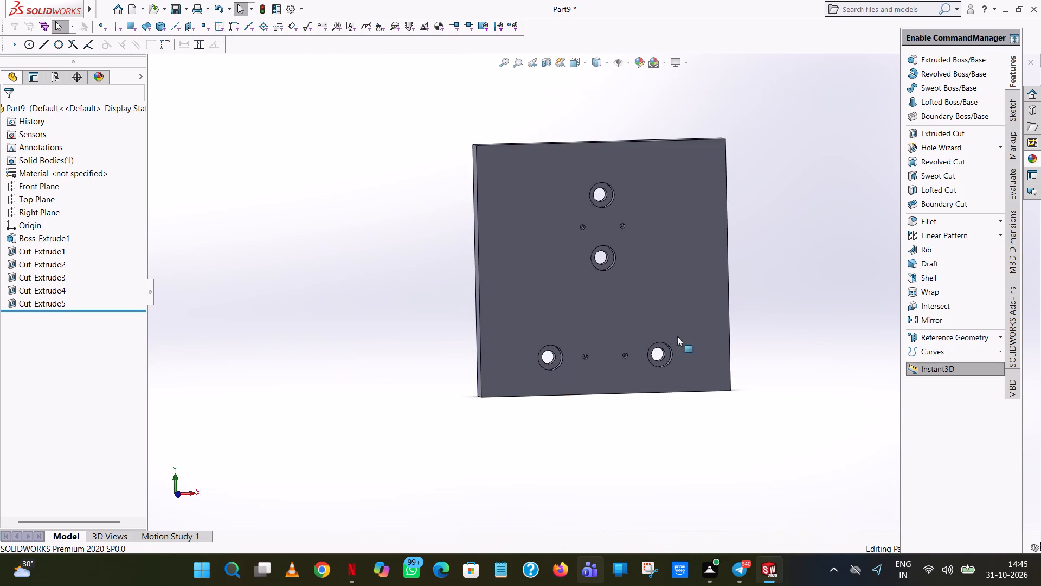
{"action": "right_click", "coordinate": [663, 257]}
{"action": "left_click", "coordinate": [760, 145]}
{"action": "right_click", "coordinate": [657, 222]}
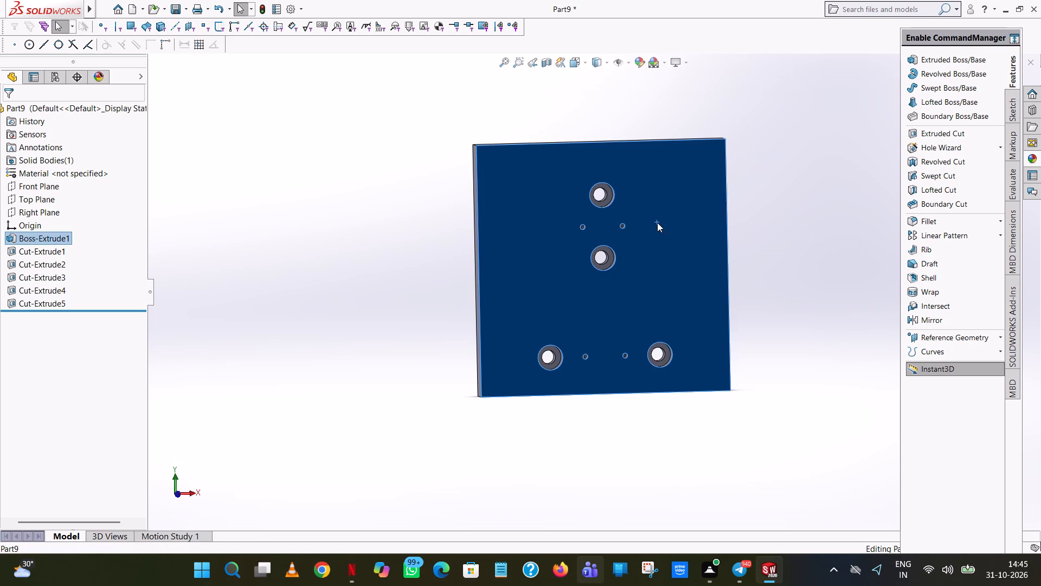
{"action": "left_click", "coordinate": [750, 189]}
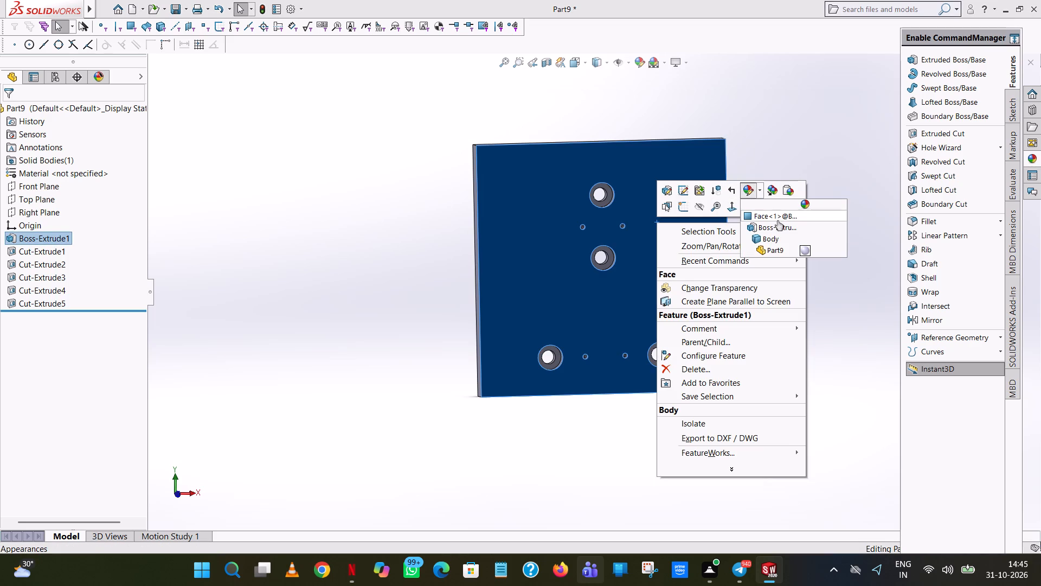
{"action": "left_click", "coordinate": [787, 249]}
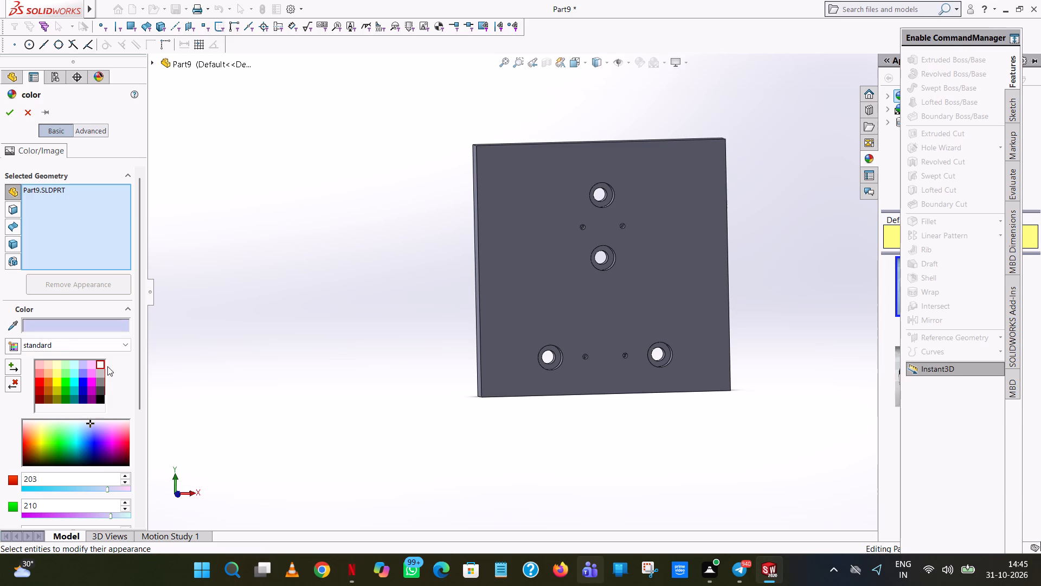
{"action": "left_click", "coordinate": [105, 372]}
{"action": "left_click", "coordinate": [100, 381]}
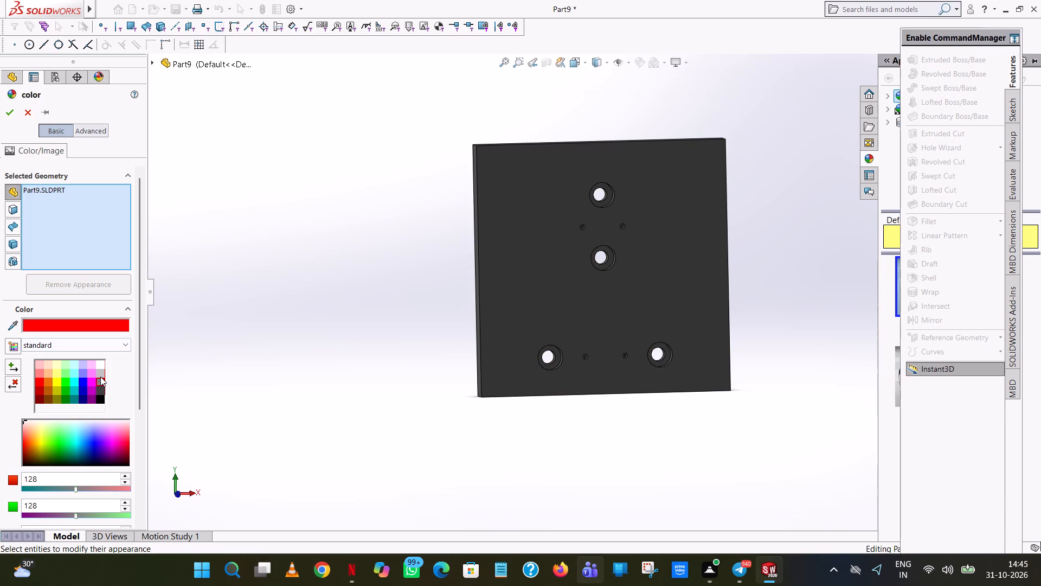
{"action": "left_click", "coordinate": [100, 377]}
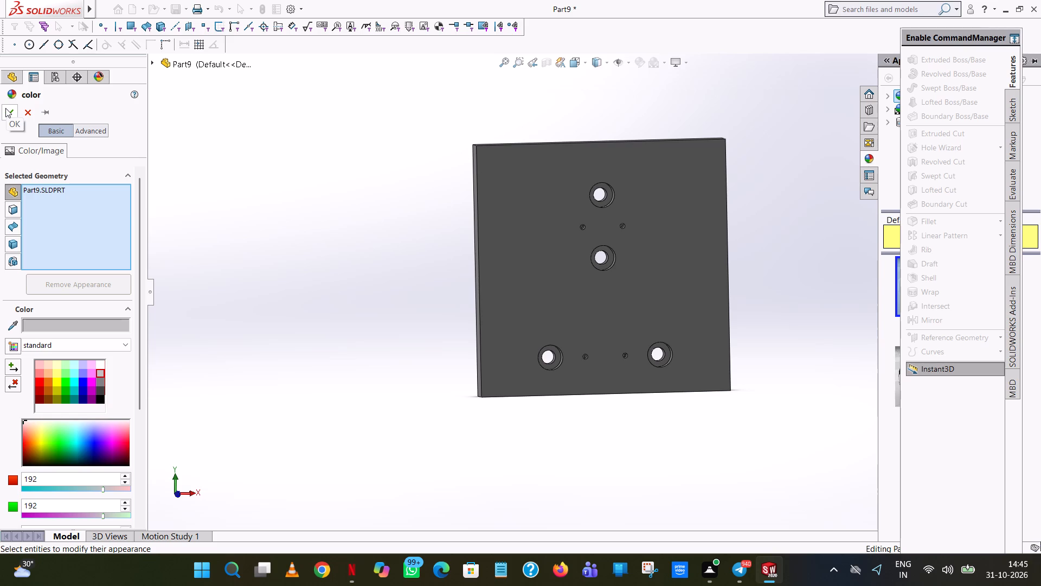
{"action": "left_click", "coordinate": [5, 108]}
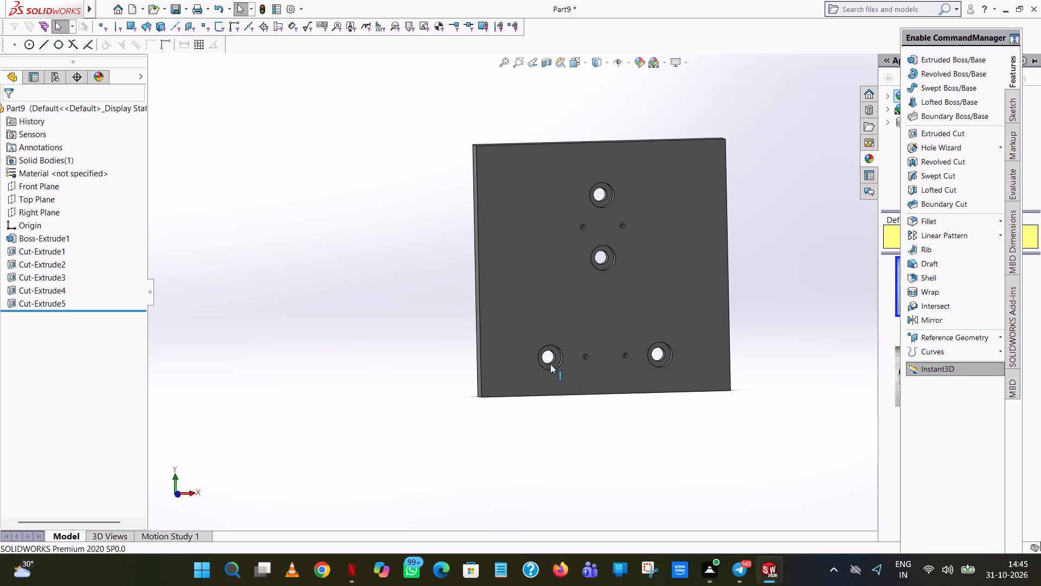
Choose white (red 255, green 255) for the whole part's appearance and clear the part from the selected geometry.
{"action": "scroll", "coordinate": [554, 364], "scroll_direction": "down", "scroll_amount": 8}
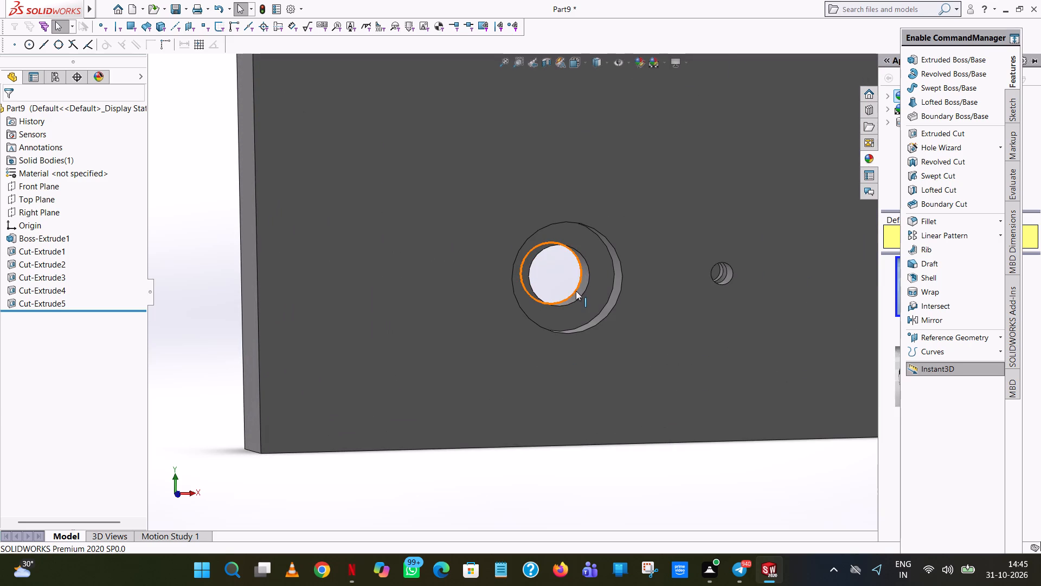
{"action": "left_click", "coordinate": [576, 294]}
{"action": "left_click", "coordinate": [688, 244]}
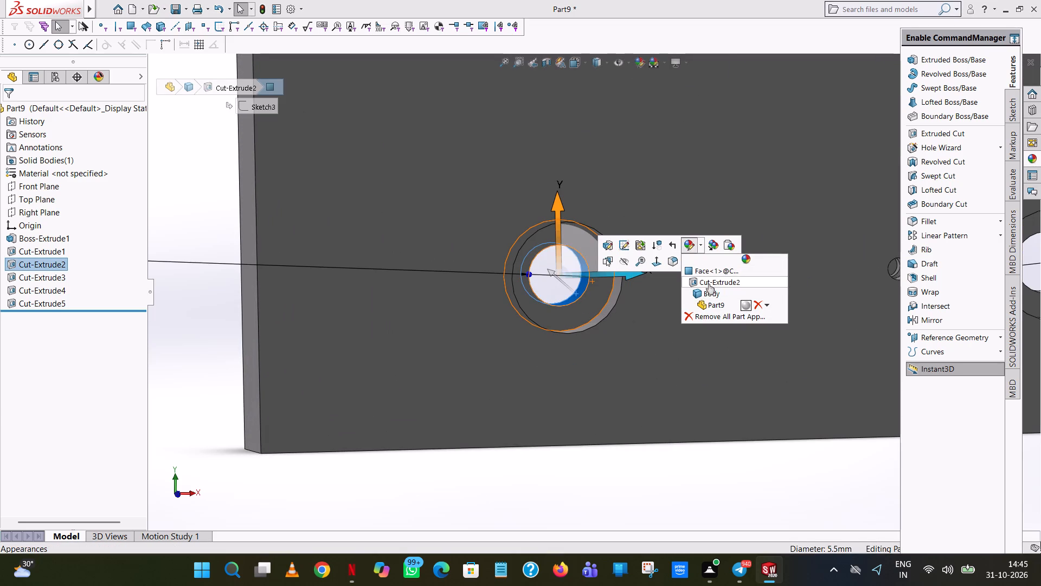
{"action": "left_click", "coordinate": [697, 300]}
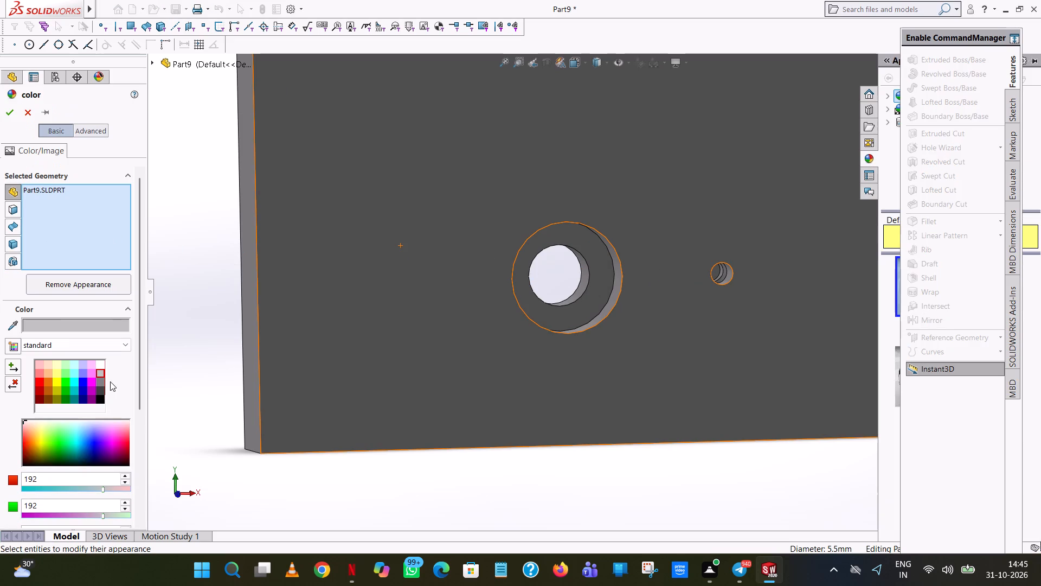
{"action": "left_click", "coordinate": [97, 366]}
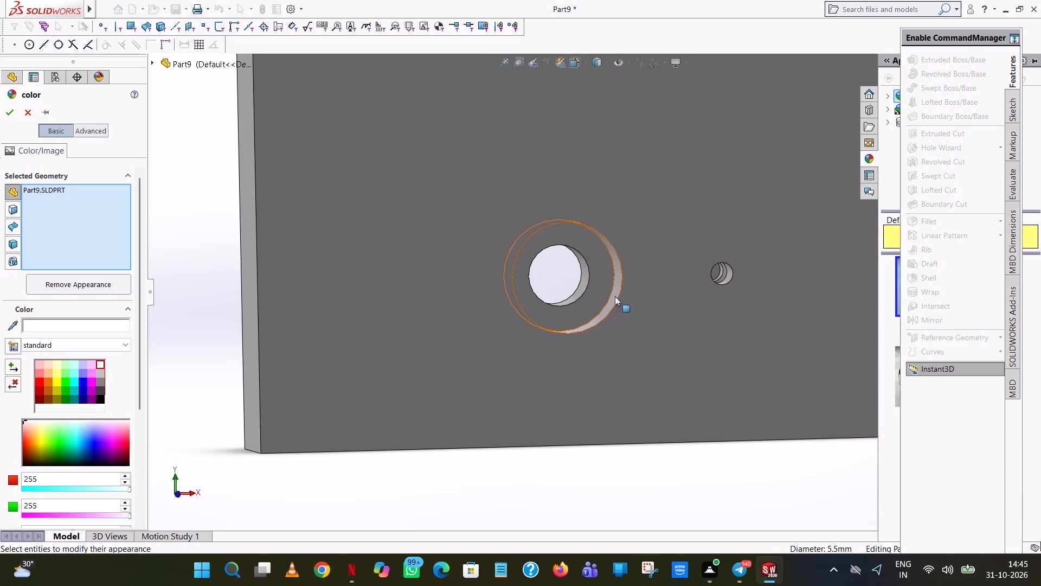
{"action": "scroll", "coordinate": [400, 278], "scroll_direction": "up", "scroll_amount": 12}
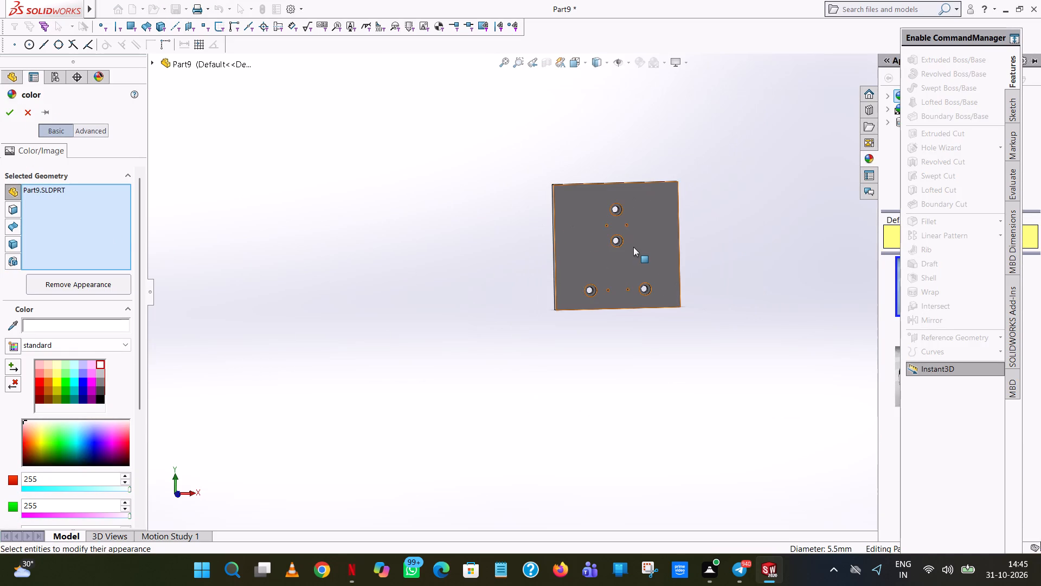
{"action": "left_click", "coordinate": [633, 247]}
{"action": "scroll", "coordinate": [624, 254], "scroll_direction": "down", "scroll_amount": 6}
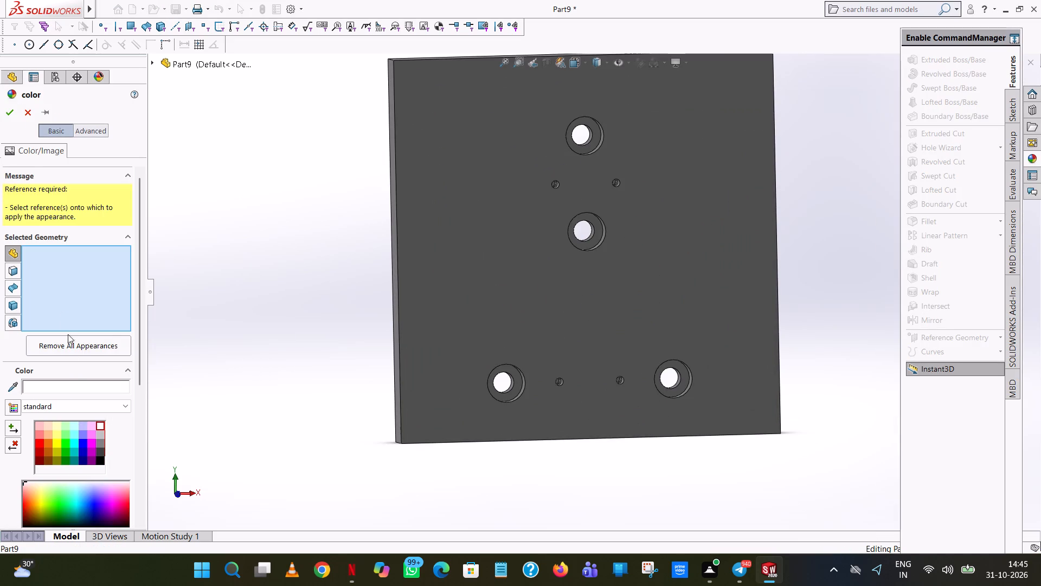
Restrict the colour selection to faces and pick the stepped inner faces of the two lower counterbored holes.
{"action": "left_click", "coordinate": [11, 267]}
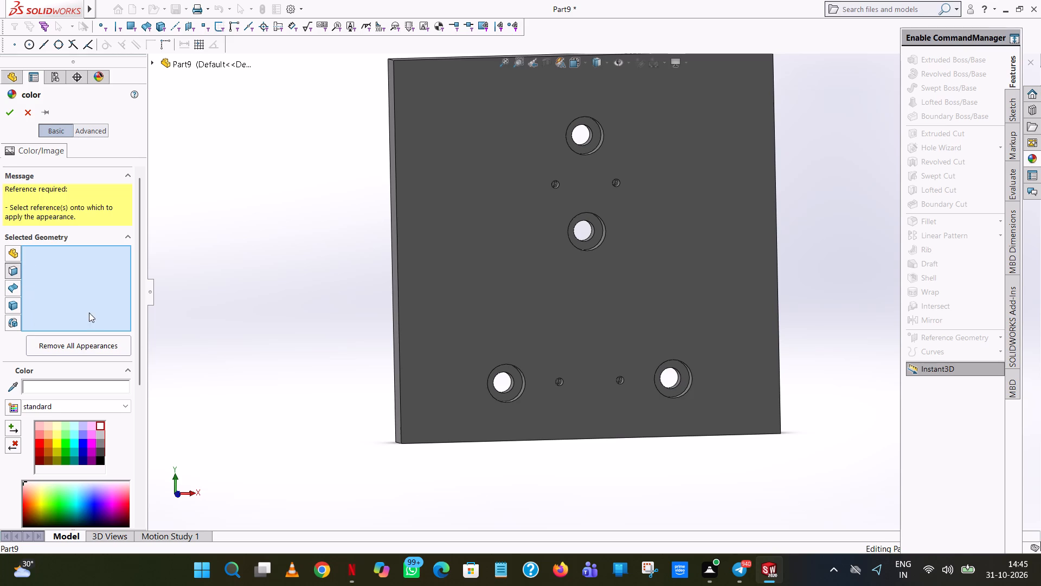
{"action": "left_click", "coordinate": [518, 376]}
{"action": "scroll", "coordinate": [547, 360], "scroll_direction": "down", "scroll_amount": 6}
{"action": "middle_click_drag", "start_coordinate": [512, 403], "coordinate": [520, 408]}
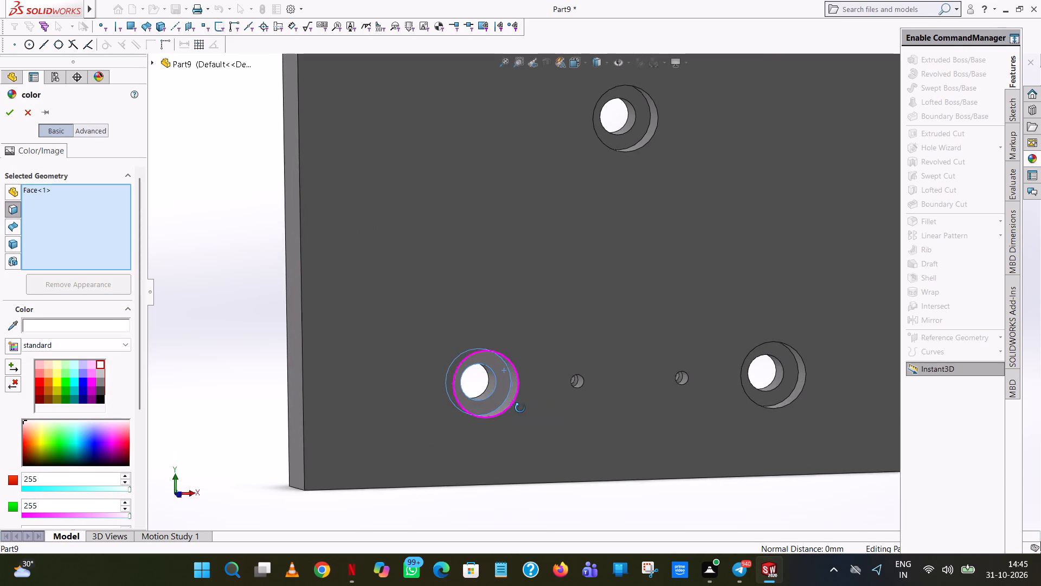
{"action": "middle_click_drag", "start_coordinate": [520, 408], "coordinate": [525, 409]}
{"action": "left_click", "coordinate": [512, 388]}
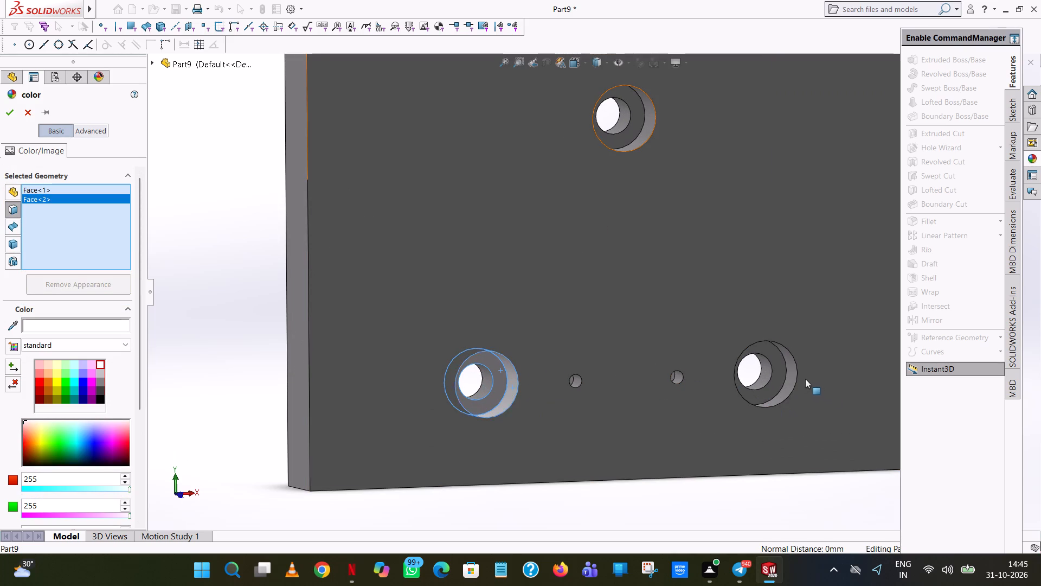
{"action": "left_click", "coordinate": [793, 371]}
{"action": "left_click", "coordinate": [769, 371]}
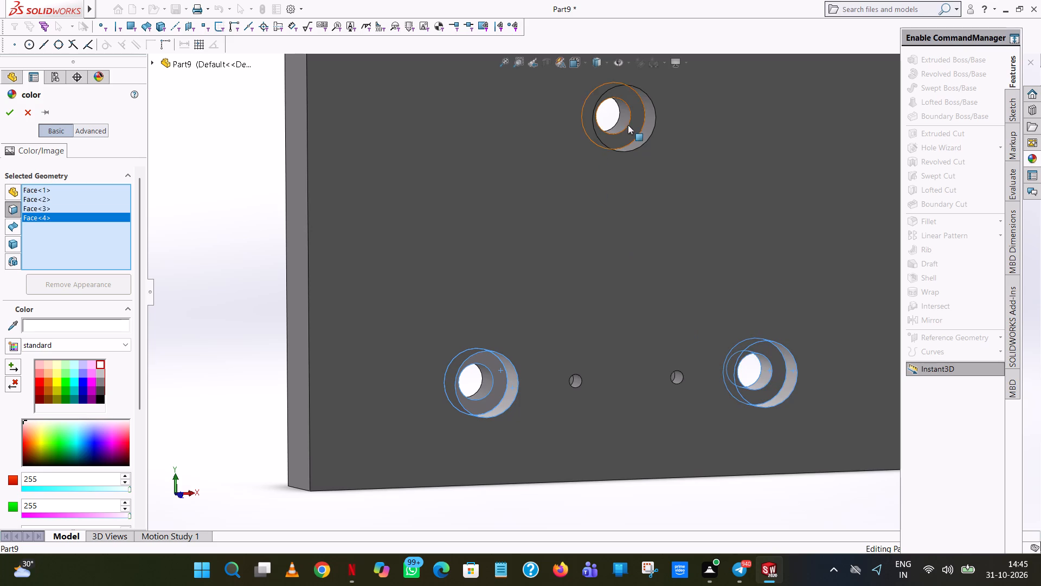
Add the bore and counterbore walls of the two upper large holes to the colour selection.
{"action": "left_click", "coordinate": [628, 119]}
{"action": "left_click", "coordinate": [652, 122]}
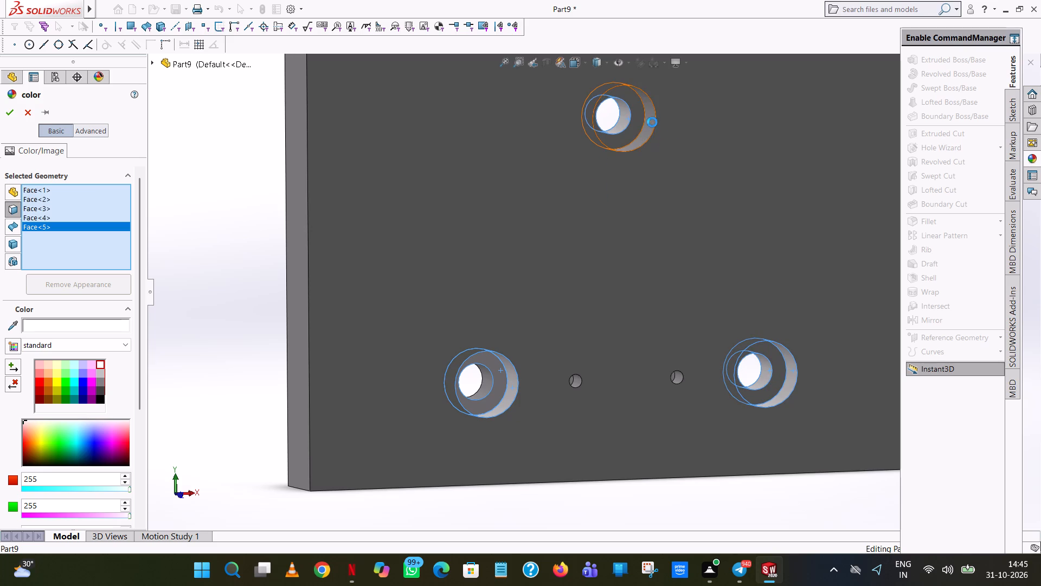
{"action": "scroll", "coordinate": [670, 106], "scroll_direction": "up", "scroll_amount": 6}
{"action": "scroll", "coordinate": [612, 189], "scroll_direction": "down", "scroll_amount": 7}
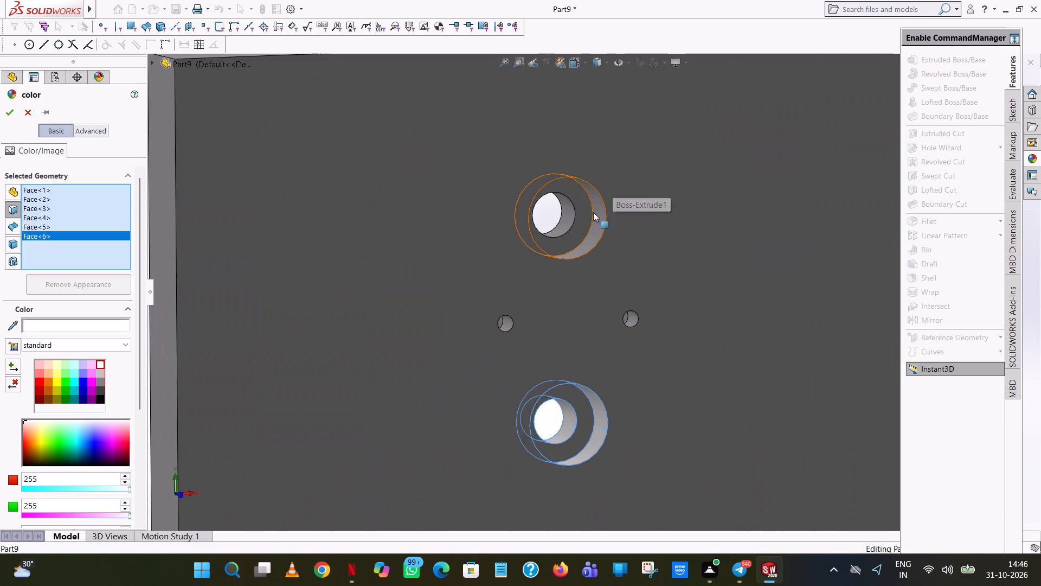
{"action": "left_click", "coordinate": [600, 226]}
{"action": "left_click", "coordinate": [572, 219]}
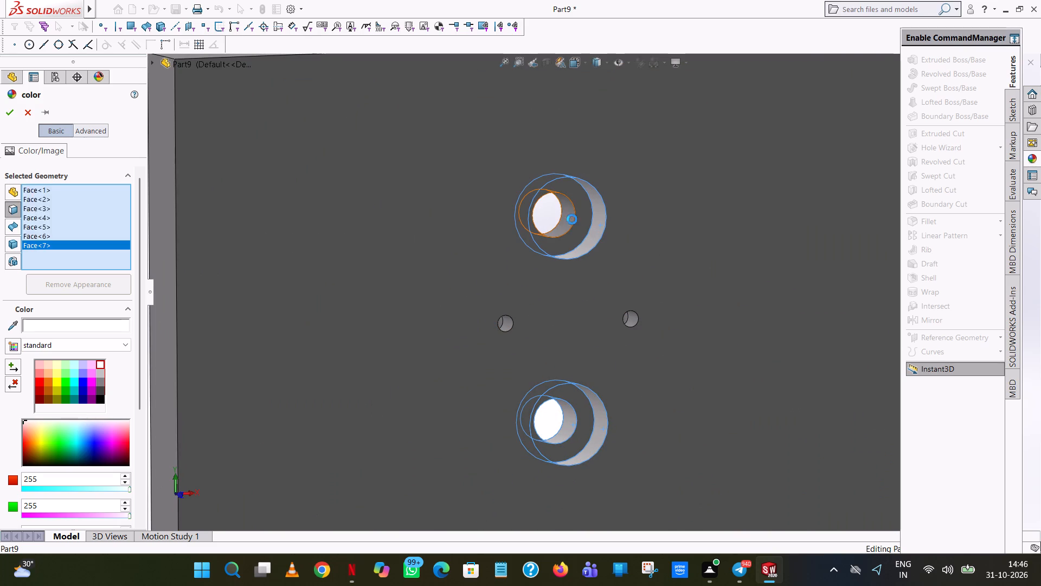
Add the walls of the two small holes between the upper large holes, plus the remaining lower bore wall, to the selection.
{"action": "left_click", "coordinate": [632, 321]}
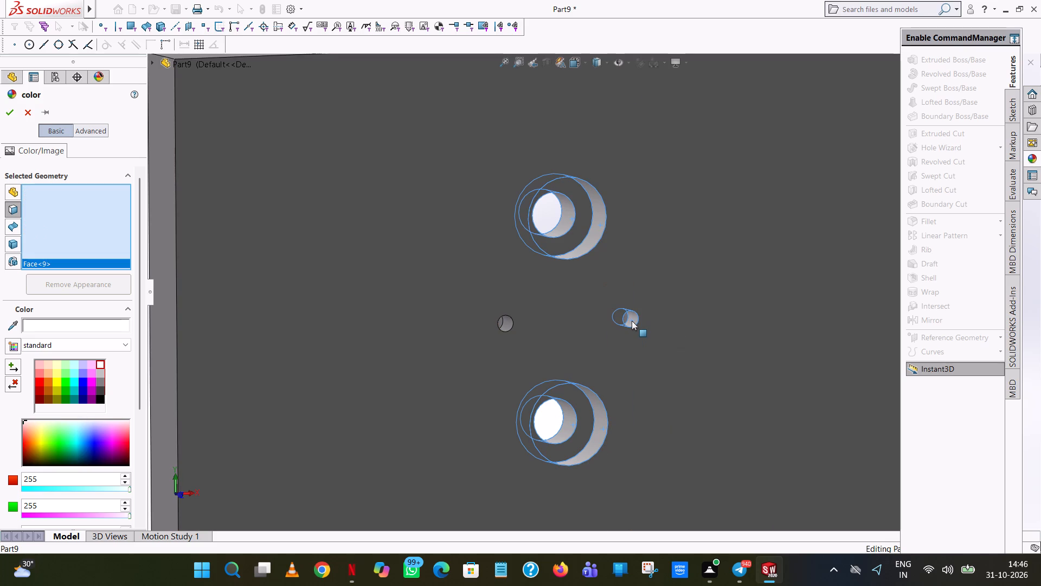
{"action": "middle_click_drag", "start_coordinate": [632, 325], "coordinate": [621, 323]}
{"action": "scroll", "coordinate": [607, 314], "scroll_direction": "up", "scroll_amount": 1}
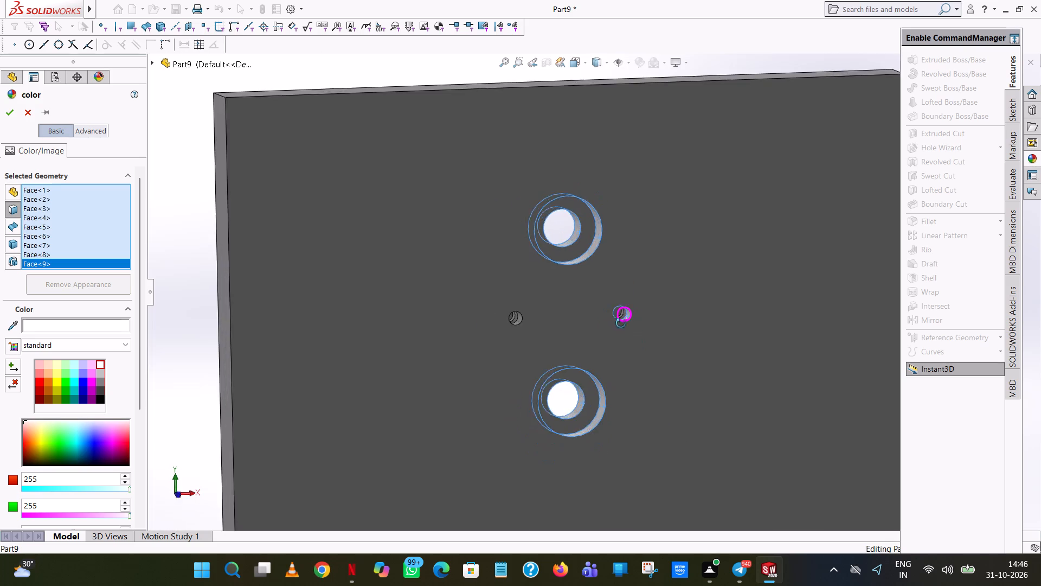
{"action": "middle_click_drag", "start_coordinate": [621, 323], "coordinate": [644, 343]}
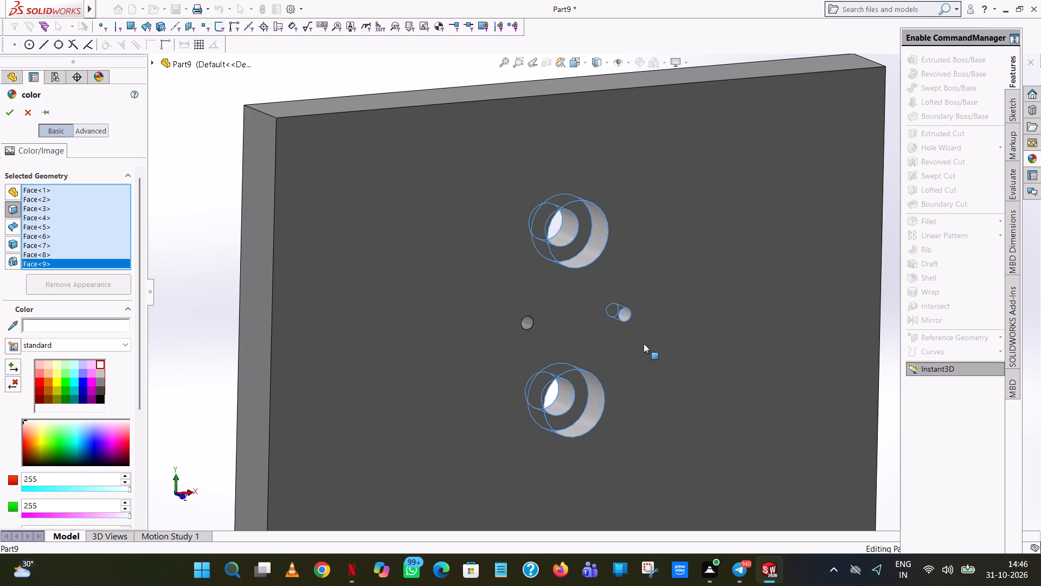
{"action": "left_click", "coordinate": [531, 321]}
{"action": "scroll", "coordinate": [584, 309], "scroll_direction": "up", "scroll_amount": 1}
{"action": "middle_click_drag", "start_coordinate": [584, 309], "coordinate": [596, 320]}
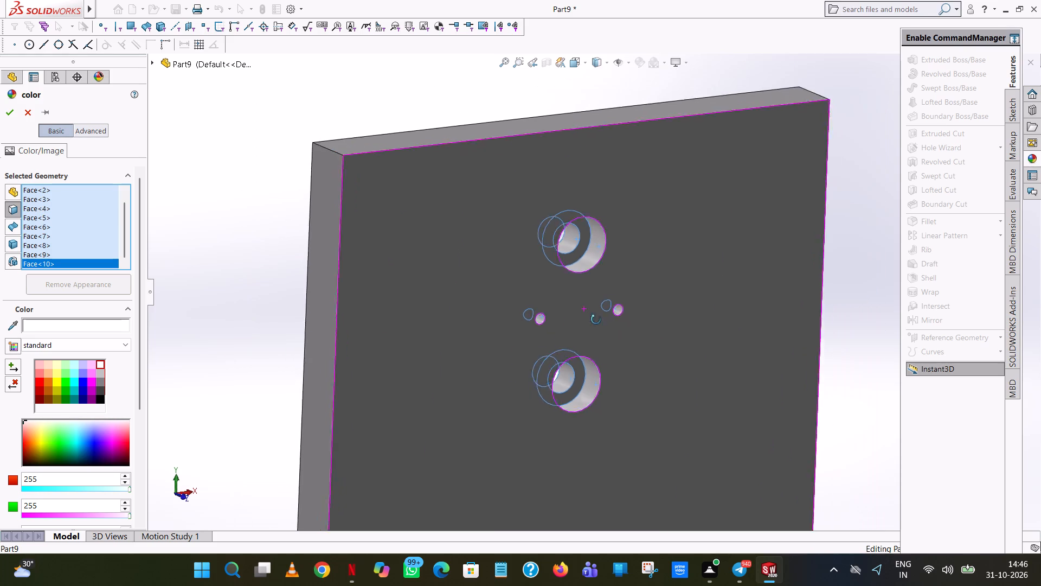
{"action": "middle_click_drag", "start_coordinate": [596, 320], "coordinate": [715, 262]}
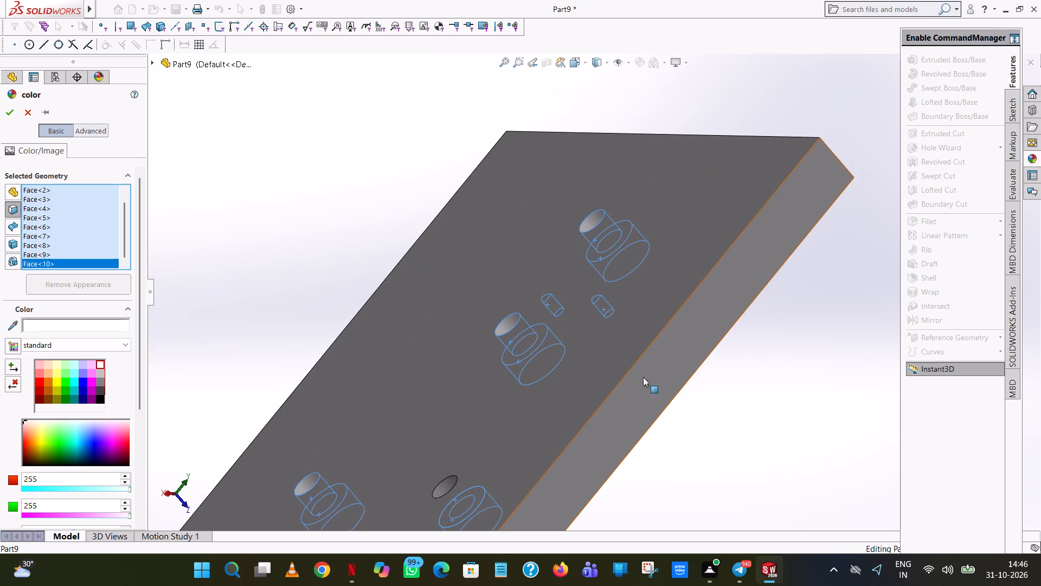
{"action": "left_click", "coordinate": [449, 486]}
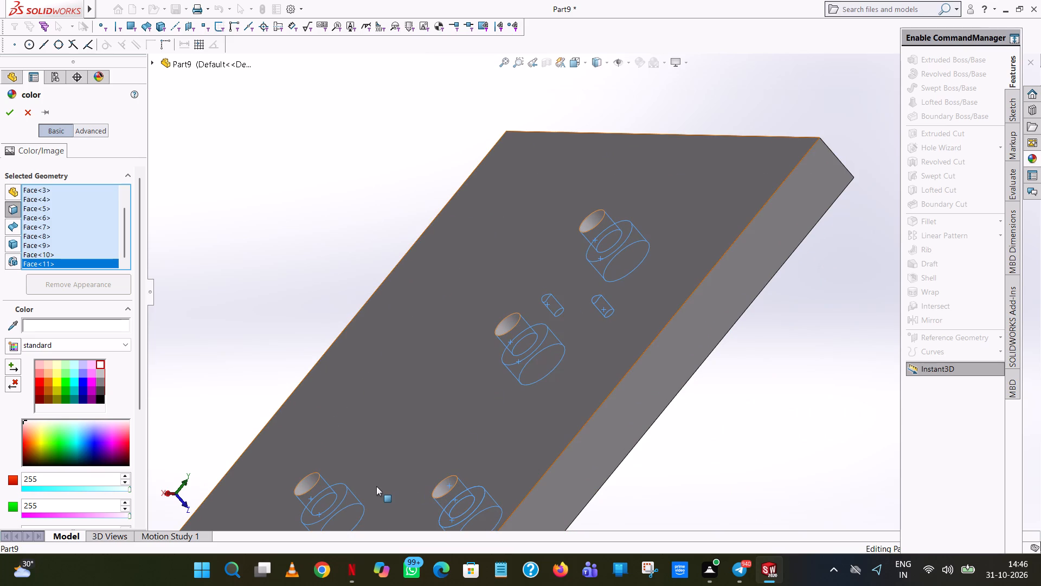
Add the flat counterbore step faces of the two upper large holes to the colour selection.
{"action": "middle_click_drag", "start_coordinate": [316, 467], "coordinate": [400, 531]}
{"action": "scroll", "coordinate": [317, 467], "scroll_direction": "up", "scroll_amount": 1}
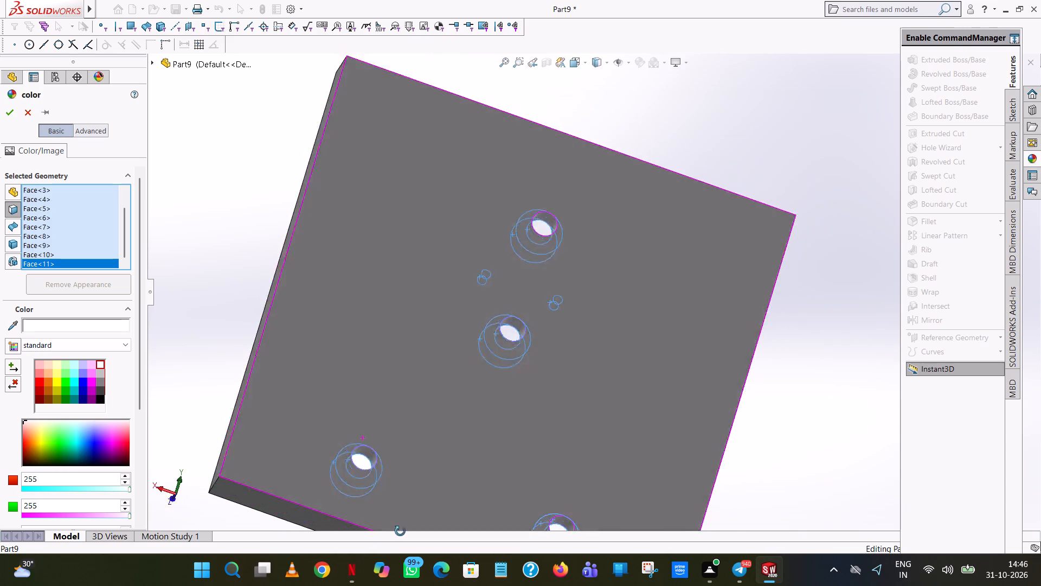
{"action": "middle_click_drag", "start_coordinate": [400, 531], "coordinate": [566, 257]}
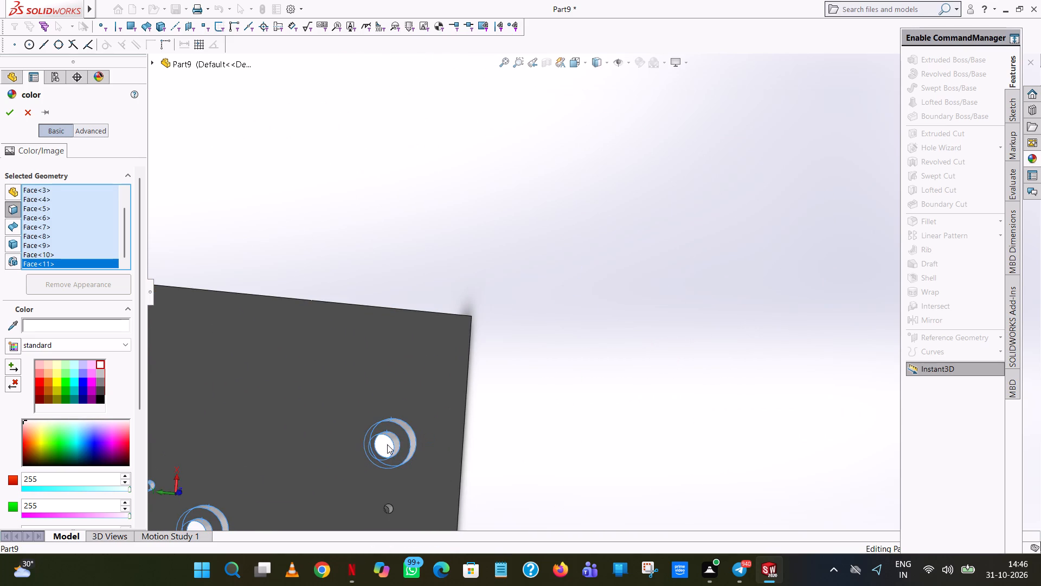
{"action": "scroll", "coordinate": [387, 448], "scroll_direction": "up", "scroll_amount": 6}
{"action": "scroll", "coordinate": [465, 319], "scroll_direction": "down", "scroll_amount": 9}
{"action": "scroll", "coordinate": [571, 451], "scroll_direction": "up", "scroll_amount": 1}
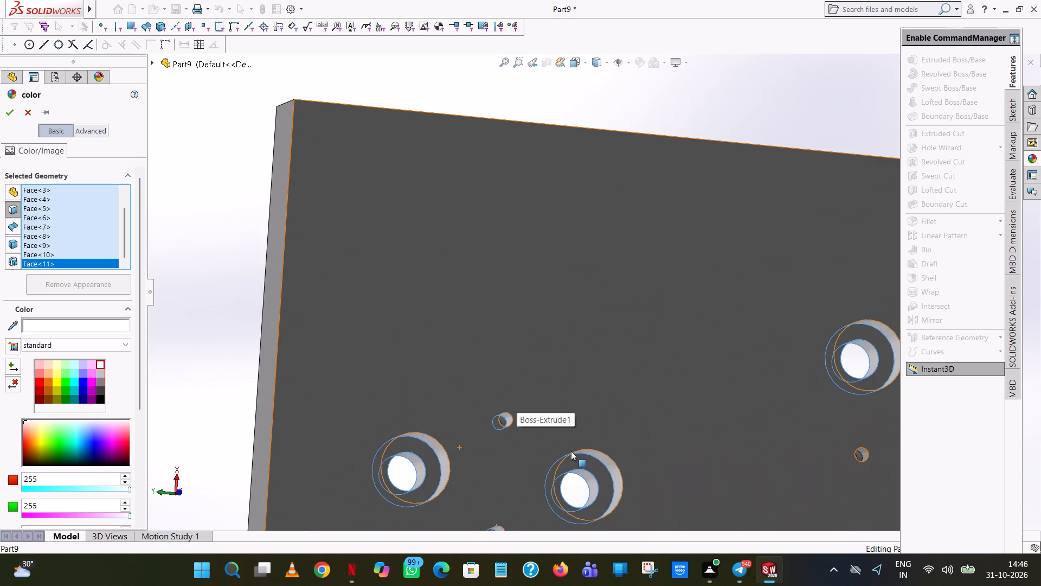
{"action": "left_click", "coordinate": [435, 465]}
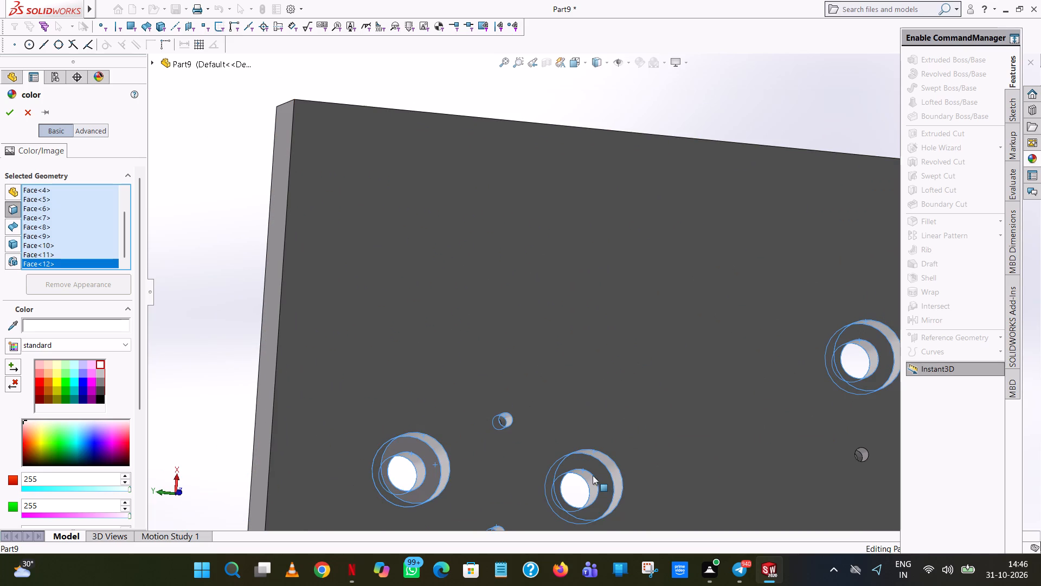
{"action": "left_click", "coordinate": [593, 467]}
Add the inner faces of one small upper hole and the long side-drilled hole crossing it to the selection.
{"action": "middle_click_drag", "start_coordinate": [505, 421], "coordinate": [496, 425]}
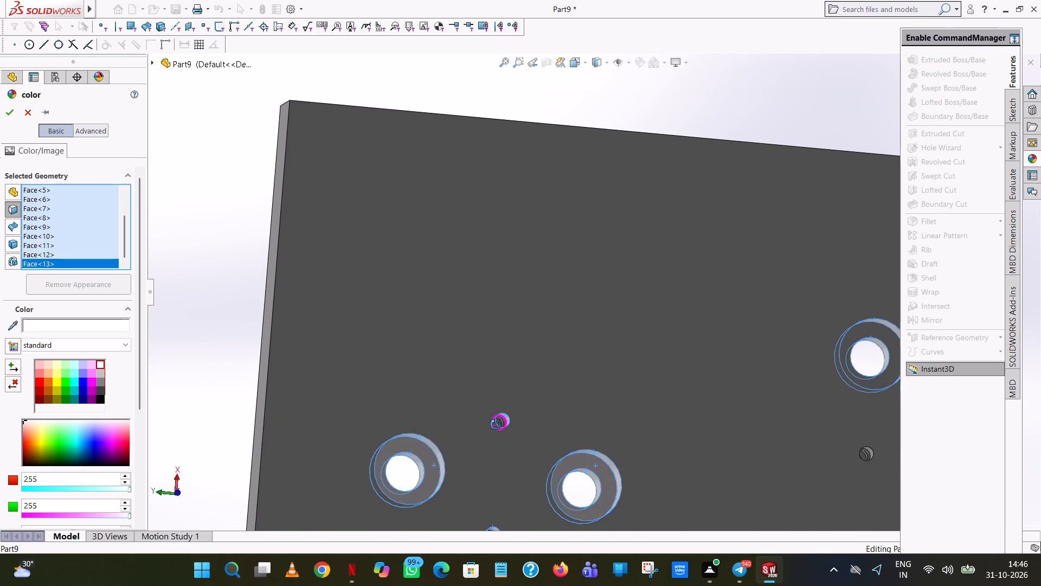
{"action": "middle_click_drag", "start_coordinate": [496, 425], "coordinate": [499, 431]}
{"action": "scroll", "coordinate": [506, 426], "scroll_direction": "down", "scroll_amount": 8}
{"action": "left_click", "coordinate": [569, 281]}
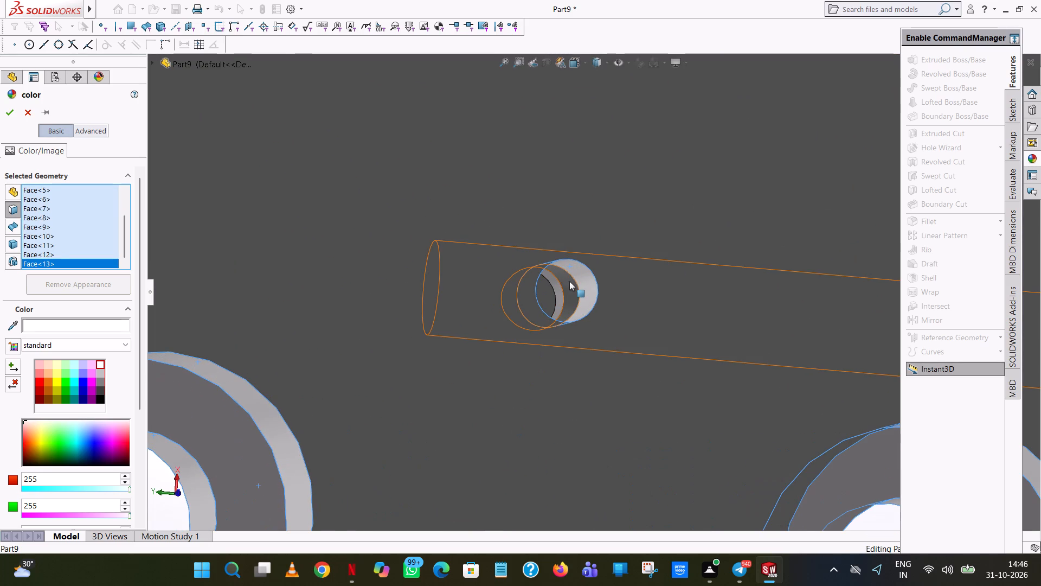
{"action": "left_click", "coordinate": [544, 291]}
Pick the counterbore step faces of the two lower large holes and the wall of the second long side-drilled hole.
{"action": "scroll", "coordinate": [544, 300], "scroll_direction": "up", "scroll_amount": 8}
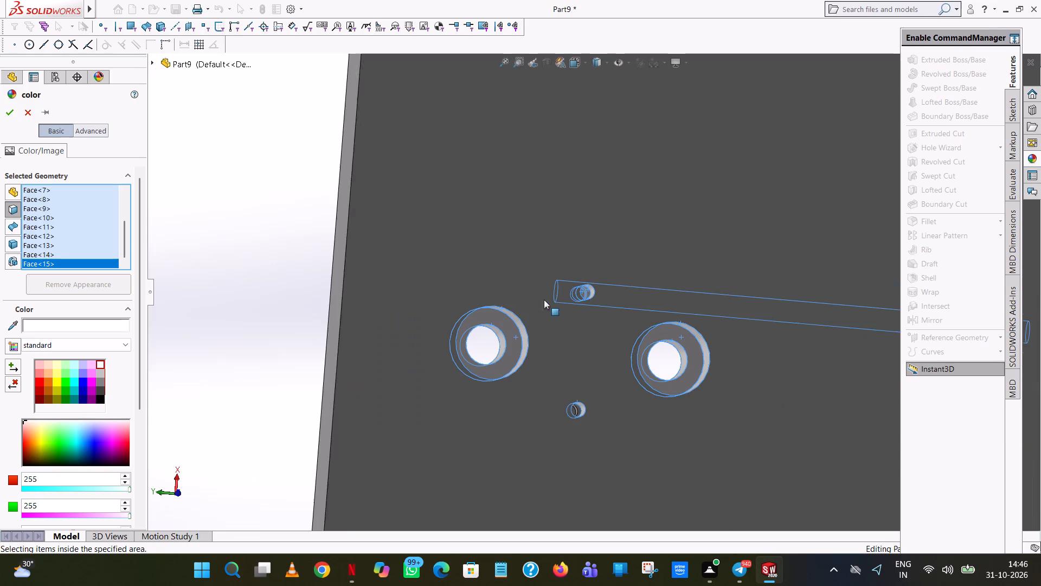
{"action": "scroll", "coordinate": [641, 360], "scroll_direction": "up", "scroll_amount": 3}
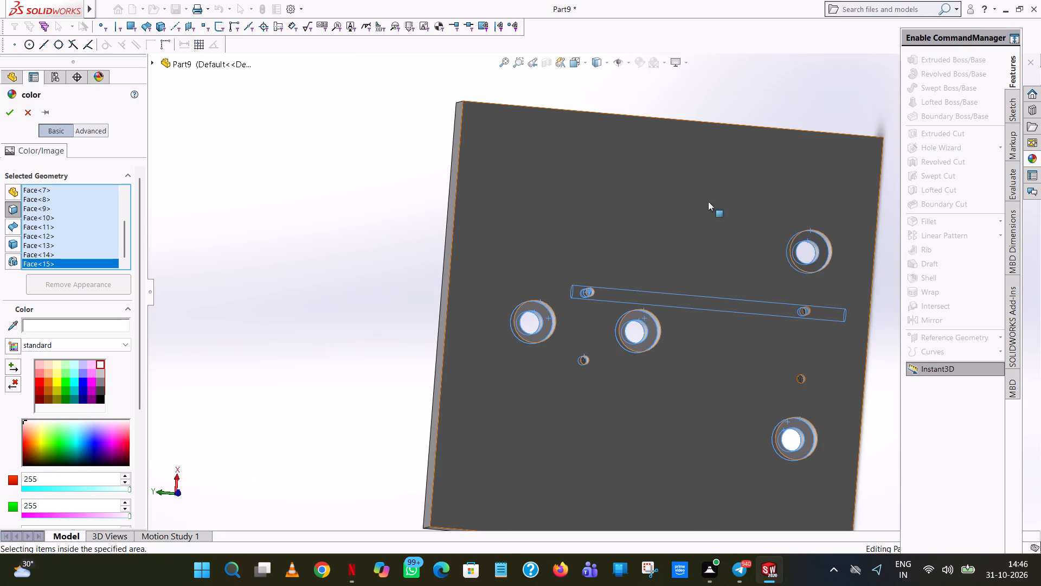
{"action": "left_click", "coordinate": [821, 247]}
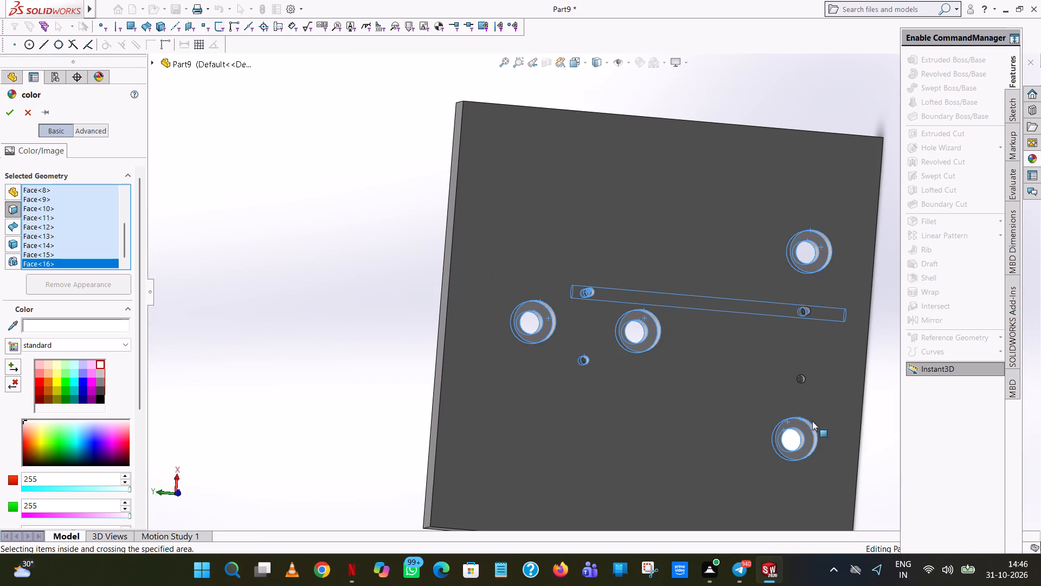
{"action": "left_click", "coordinate": [803, 428]}
{"action": "left_click", "coordinate": [799, 375]}
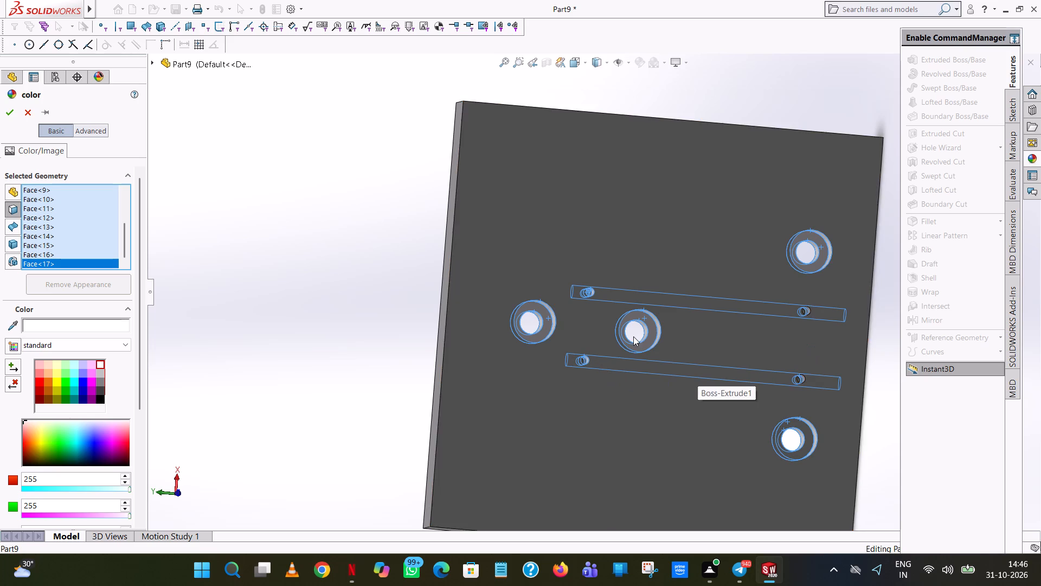
Add the two counterbore faces of the upper side-drilled hole to the selection and apply white to all selected hole faces.
{"action": "scroll", "coordinate": [676, 353], "scroll_direction": "up", "scroll_amount": 3}
{"action": "middle_click_drag", "start_coordinate": [675, 352], "coordinate": [565, 352]}
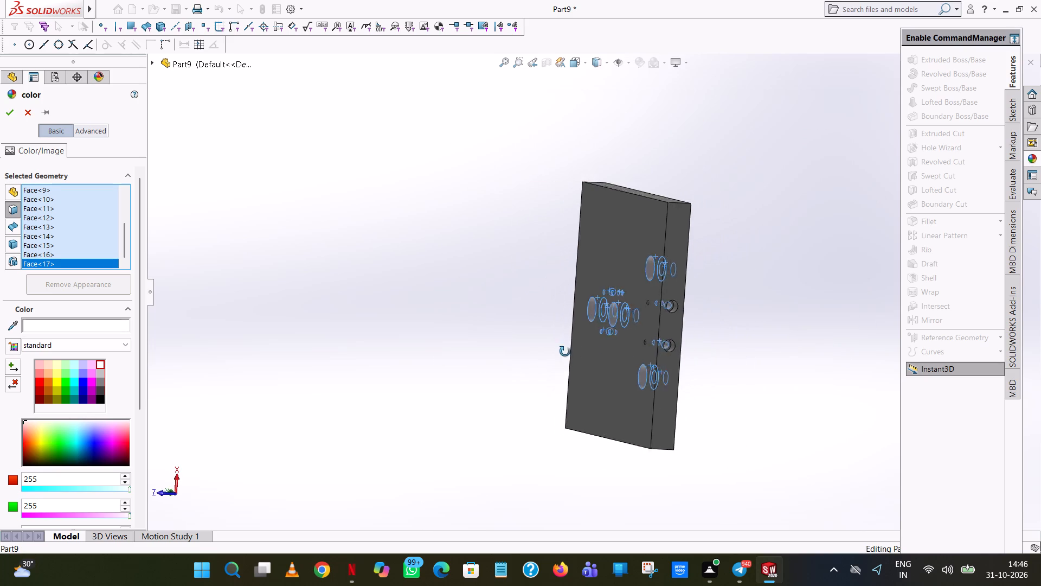
{"action": "middle_click_drag", "start_coordinate": [565, 352], "coordinate": [552, 316]}
{"action": "scroll", "coordinate": [552, 316], "scroll_direction": "up", "scroll_amount": 1}
{"action": "scroll", "coordinate": [629, 271], "scroll_direction": "down", "scroll_amount": 10}
{"action": "scroll", "coordinate": [575, 322], "scroll_direction": "down", "scroll_amount": 4}
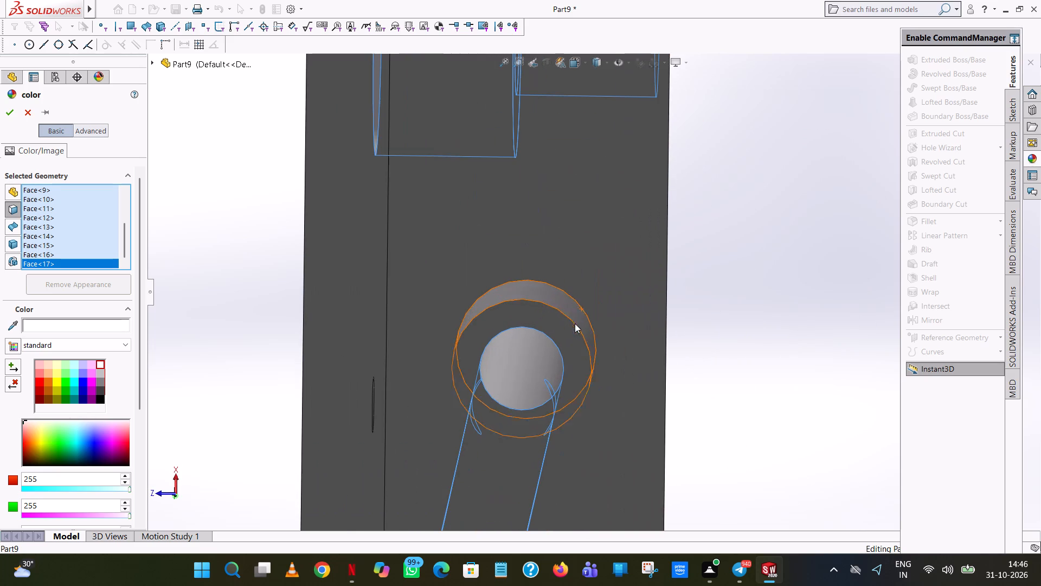
{"action": "left_click", "coordinate": [549, 309]}
{"action": "left_click", "coordinate": [544, 298]}
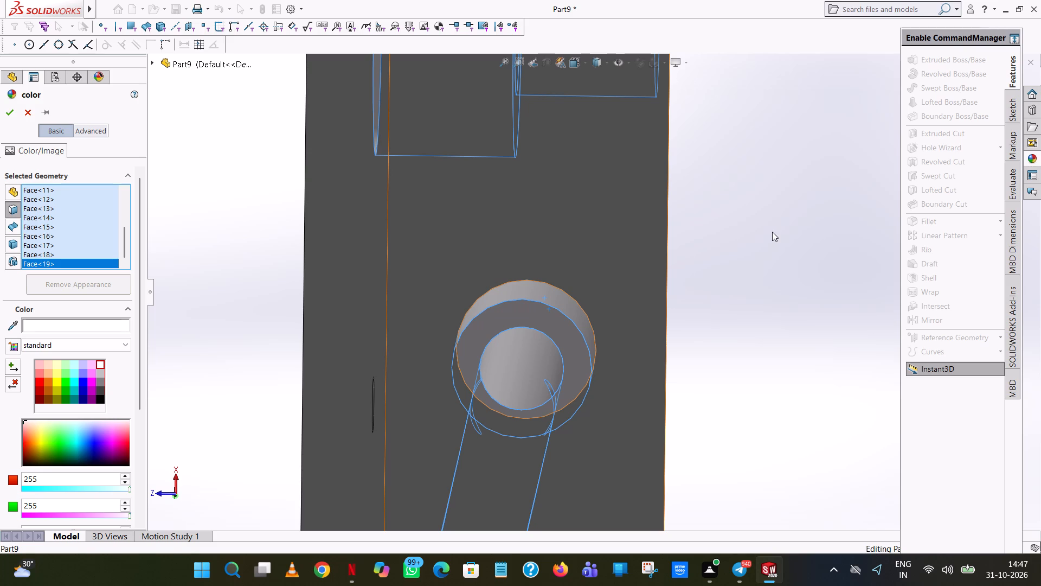
{"action": "scroll", "coordinate": [687, 209], "scroll_direction": "up", "scroll_amount": 6}
{"action": "middle_click_drag", "start_coordinate": [654, 250], "coordinate": [673, 257]}
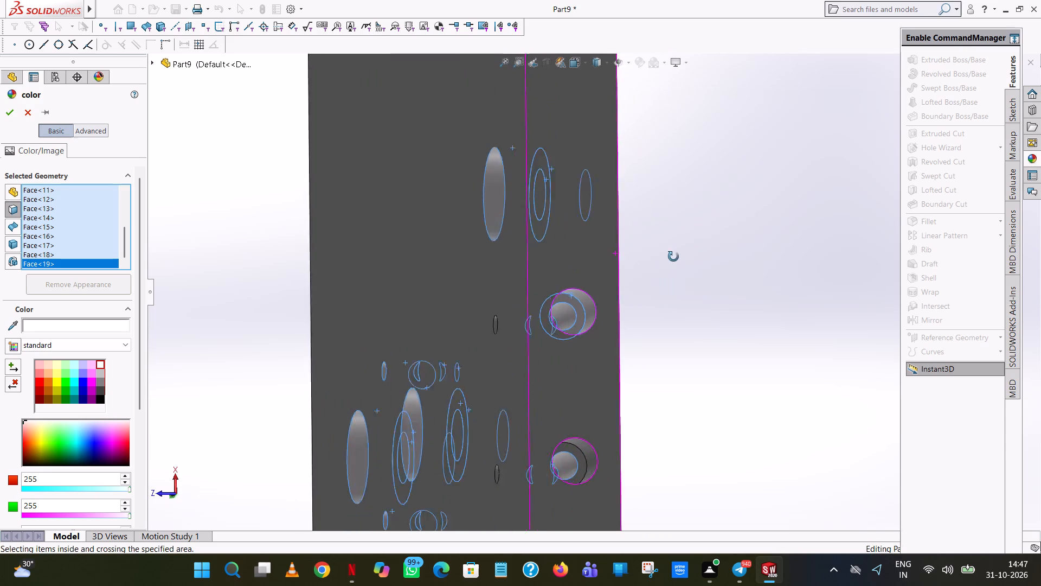
{"action": "middle_click_drag", "start_coordinate": [673, 257], "coordinate": [695, 208]}
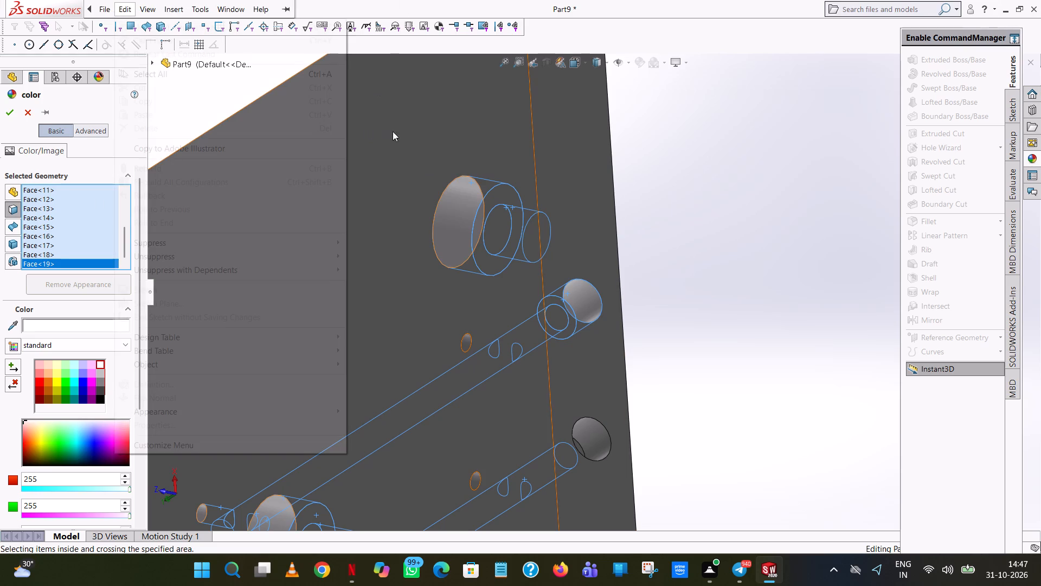
{"action": "left_click", "coordinate": [749, 233]}
{"action": "scroll", "coordinate": [749, 233], "scroll_direction": "up", "scroll_amount": 4}
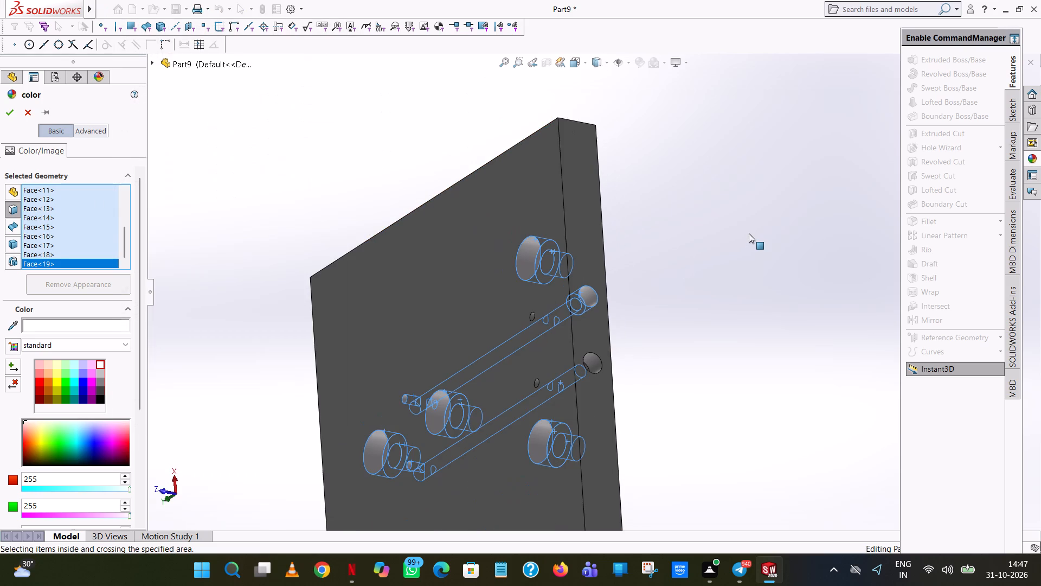
{"action": "left_click", "coordinate": [2, 111]}
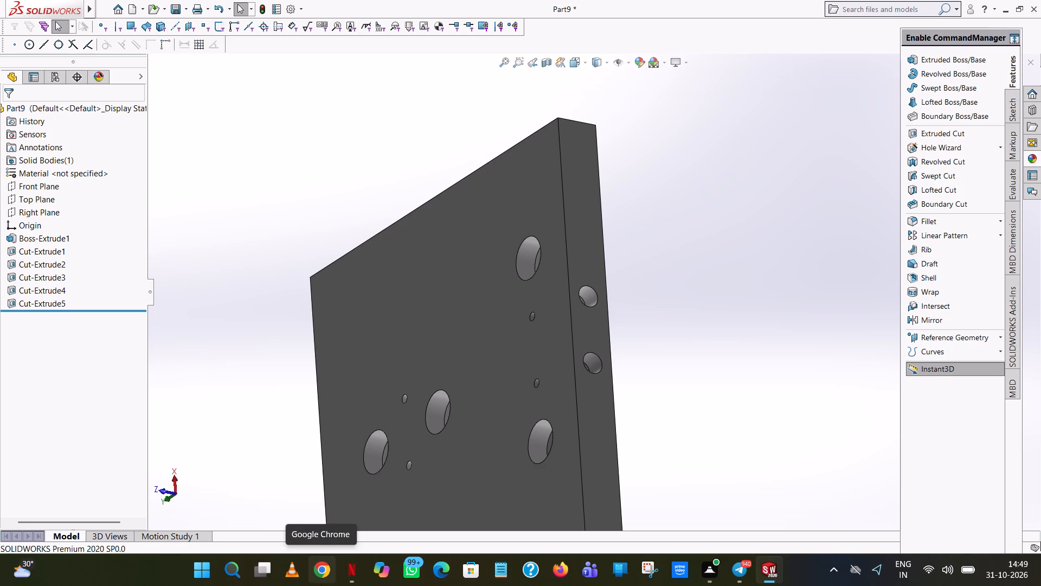
Set the appearance of the plate's large counterbored face to the standard red with red 192 and green 0.
{"action": "scroll", "coordinate": [506, 338], "scroll_direction": "up", "scroll_amount": 1}
{"action": "middle_click_drag", "start_coordinate": [506, 338], "coordinate": [577, 235]}
{"action": "scroll", "coordinate": [577, 235], "scroll_direction": "up", "scroll_amount": 1}
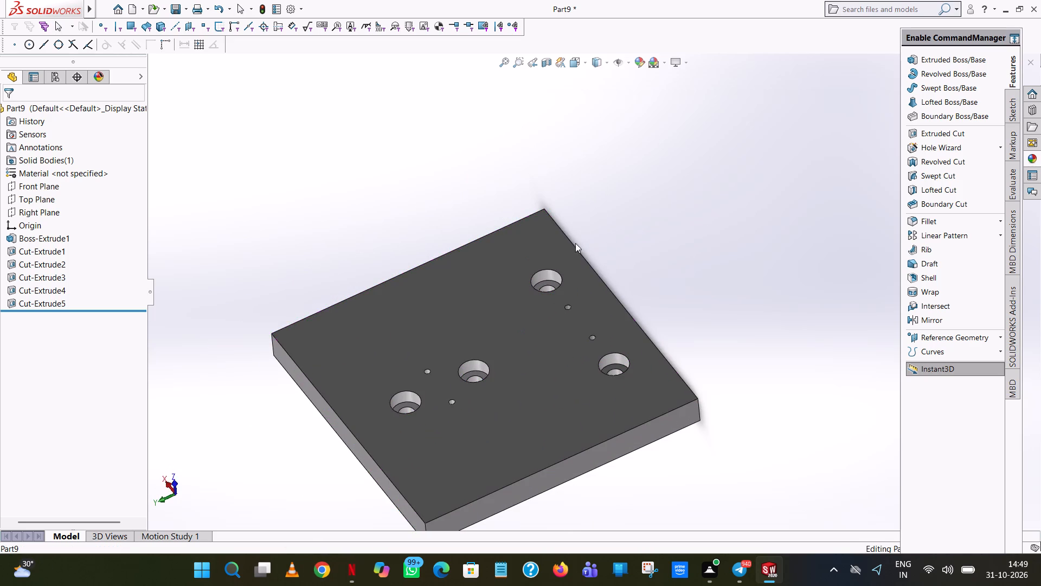
{"action": "left_click", "coordinate": [503, 411]}
{"action": "right_click", "coordinate": [503, 411]}
{"action": "left_click", "coordinate": [594, 297]}
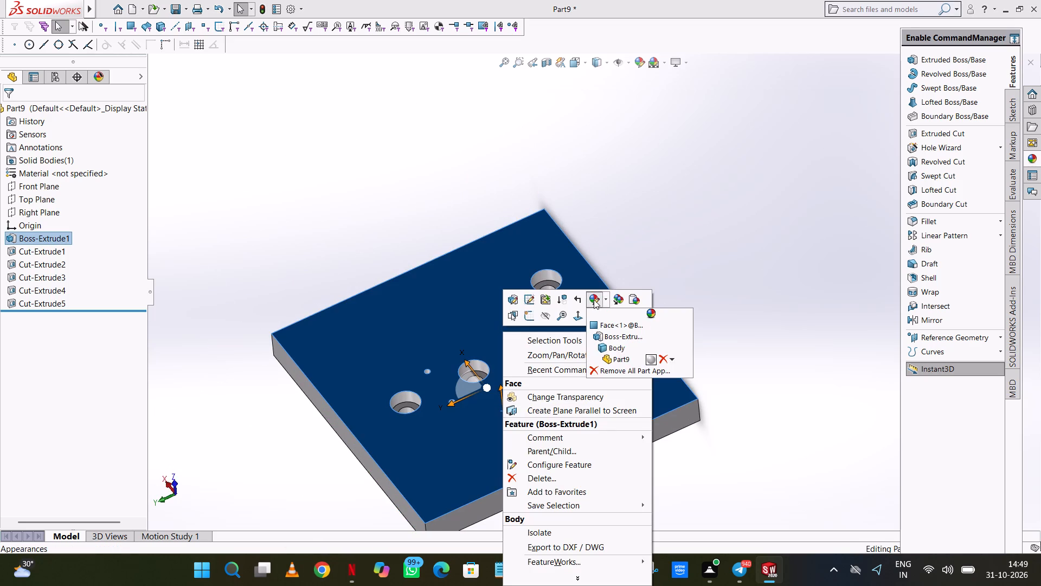
{"action": "left_click", "coordinate": [608, 324]}
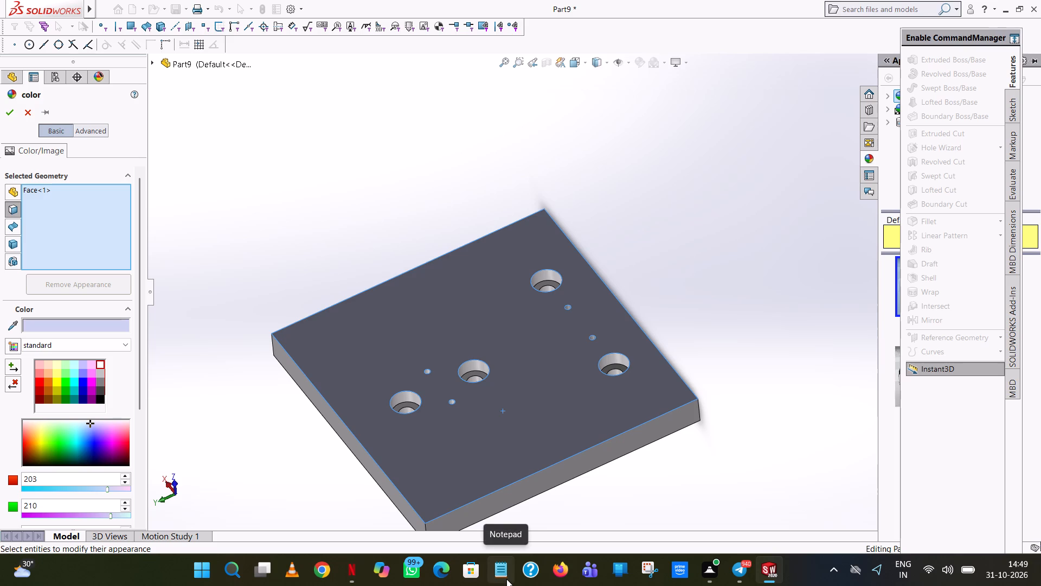
{"action": "left_click", "coordinate": [40, 388]}
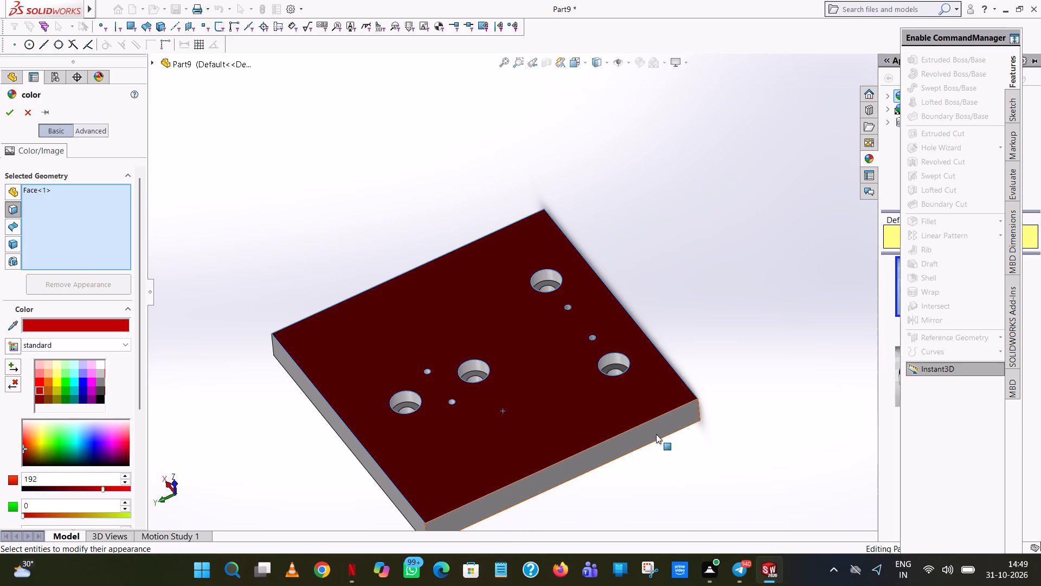
Add the three edge faces without side holes and the opposite large face to the red colour selection and apply it.
{"action": "left_click", "coordinate": [656, 434]}
{"action": "middle_click_drag", "start_coordinate": [655, 434], "coordinate": [772, 387]}
{"action": "scroll", "coordinate": [772, 387], "scroll_direction": "down", "scroll_amount": 1}
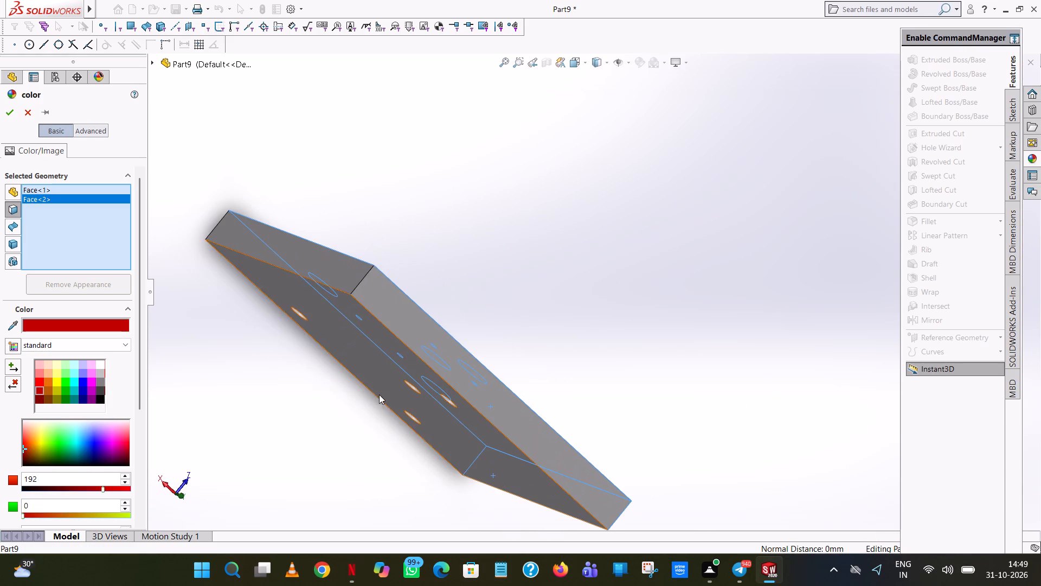
{"action": "left_click", "coordinate": [471, 372]}
{"action": "left_click", "coordinate": [351, 272]}
{"action": "middle_click_drag", "start_coordinate": [349, 275], "coordinate": [442, 167]}
{"action": "scroll", "coordinate": [376, 249], "scroll_direction": "up", "scroll_amount": 1}
{"action": "left_click", "coordinate": [437, 239]}
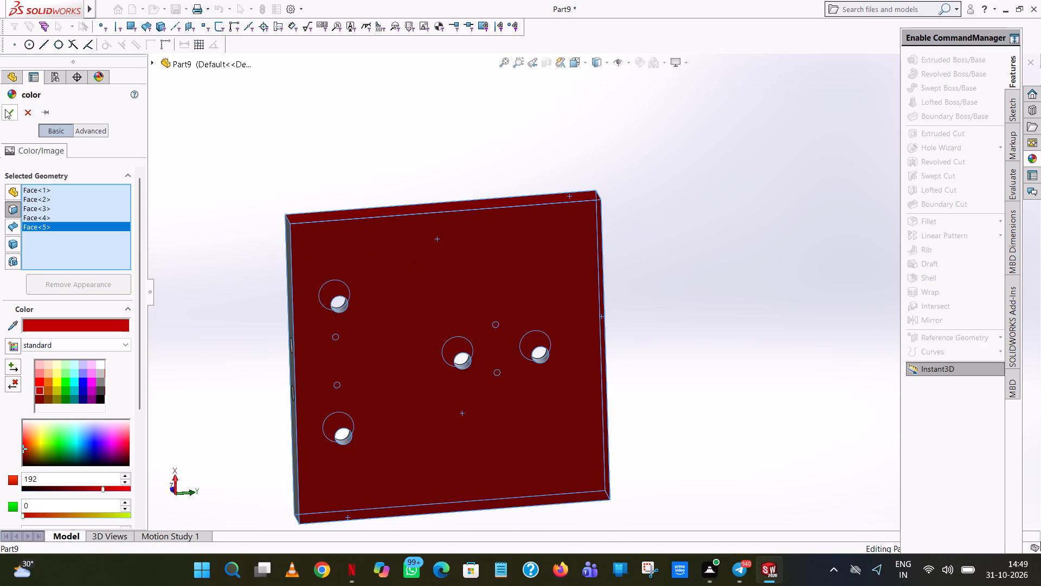
{"action": "left_click", "coordinate": [5, 109]}
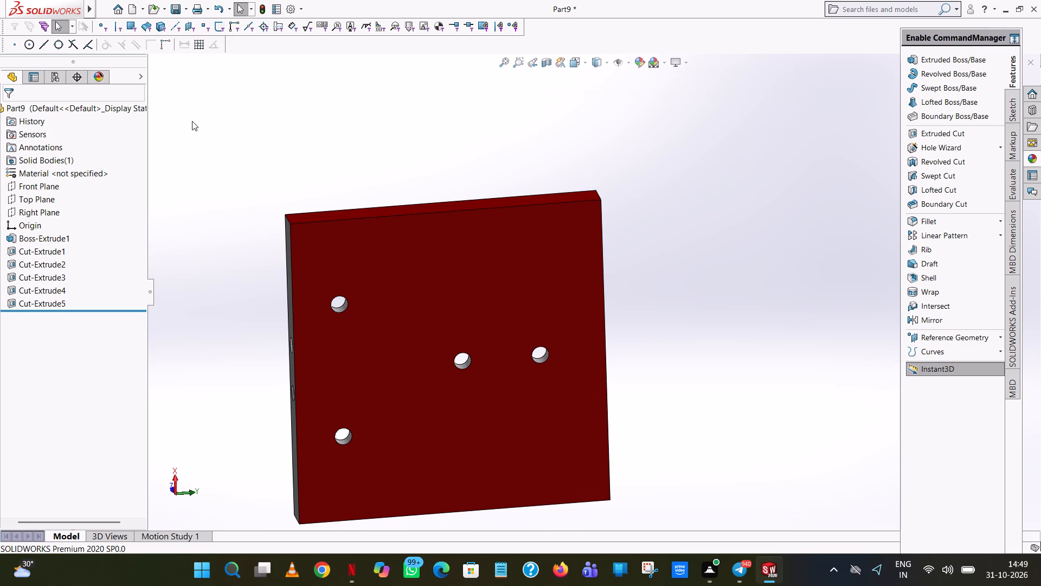
Apply the same red, with red 192 and green 0, to the narrow edge face containing the two side-drilled holes.
{"action": "middle_click_drag", "start_coordinate": [584, 278], "coordinate": [776, 169]}
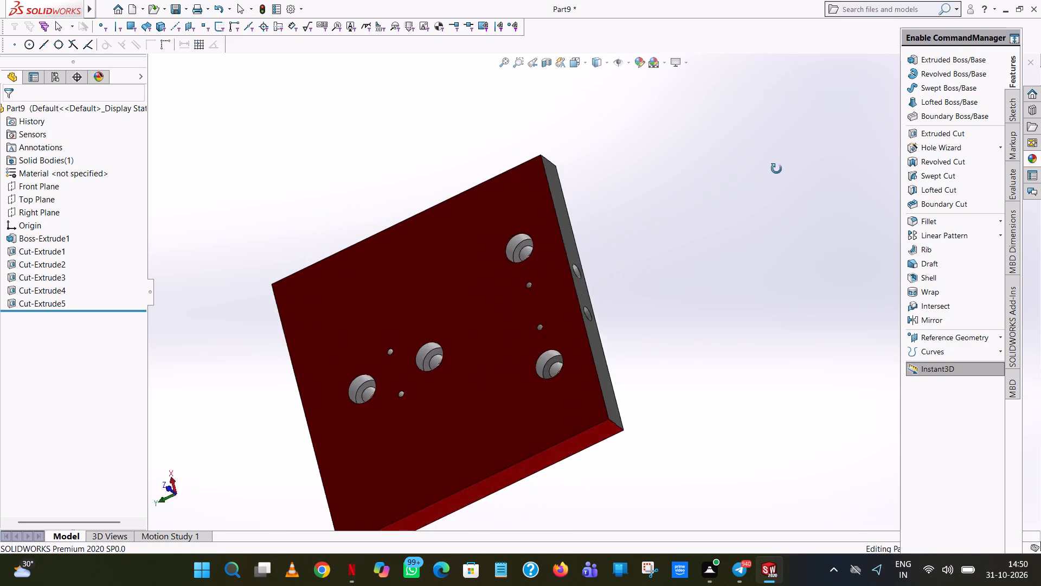
{"action": "middle_click_drag", "start_coordinate": [776, 169], "coordinate": [717, 346]}
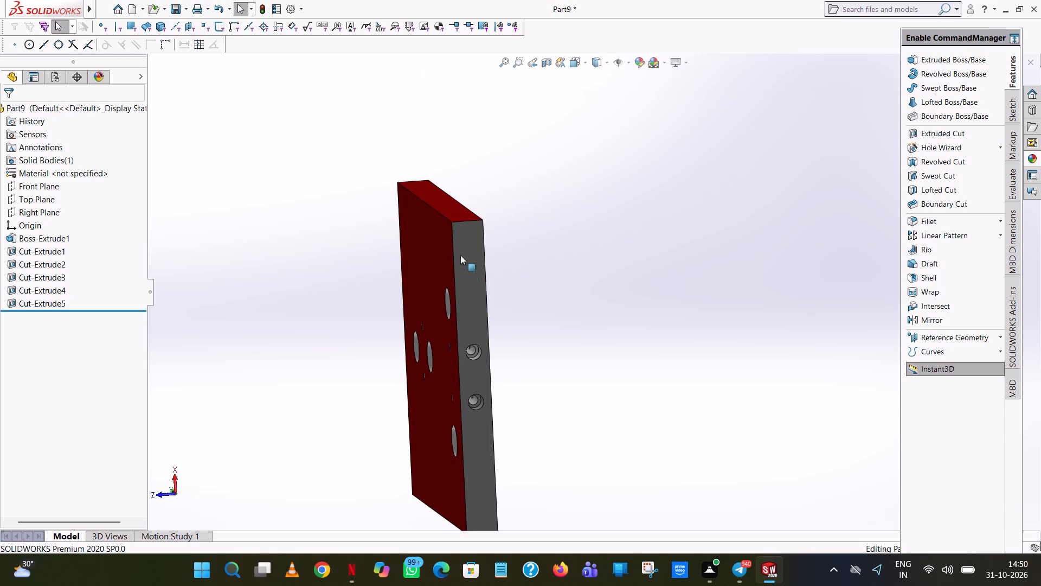
{"action": "left_click", "coordinate": [465, 272]}
{"action": "left_click", "coordinate": [579, 228]}
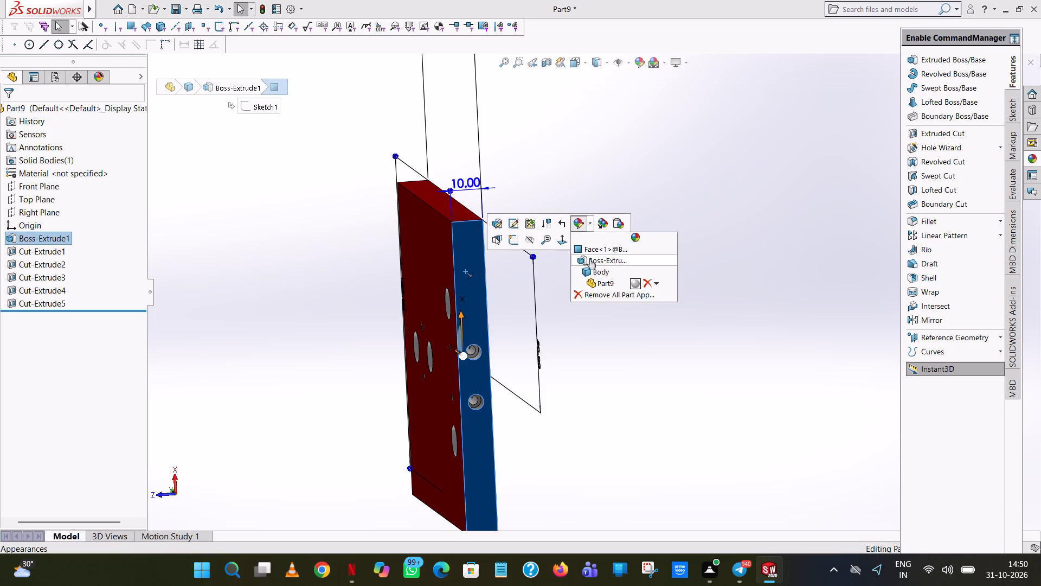
{"action": "left_click", "coordinate": [603, 249]}
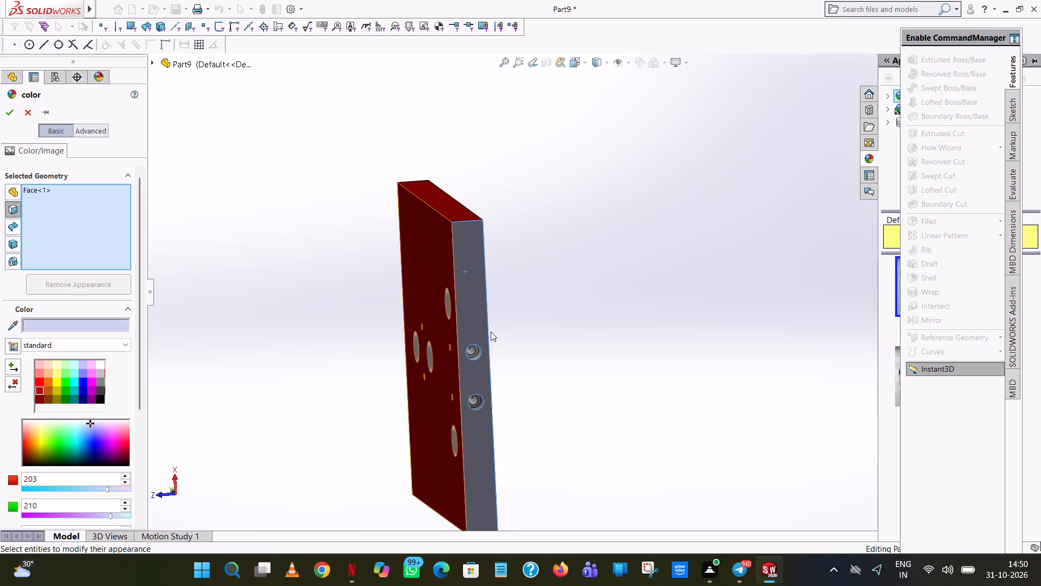
{"action": "left_click", "coordinate": [471, 296]}
{"action": "left_click", "coordinate": [455, 285]}
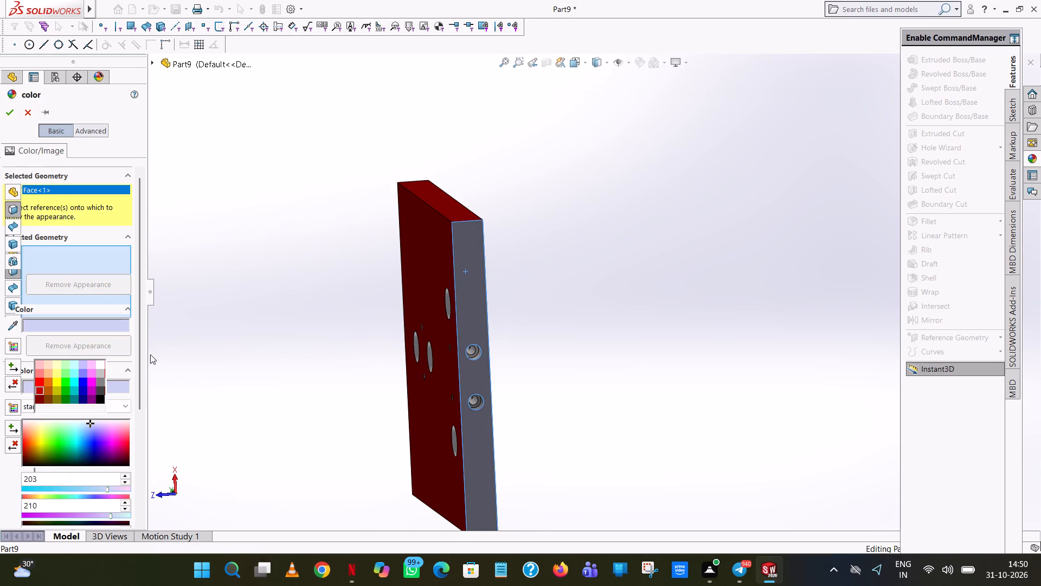
{"action": "left_click", "coordinate": [35, 390]}
{"action": "scroll", "coordinate": [673, 290], "scroll_direction": "up", "scroll_amount": 1}
{"action": "middle_click_drag", "start_coordinate": [672, 293], "coordinate": [644, 321]}
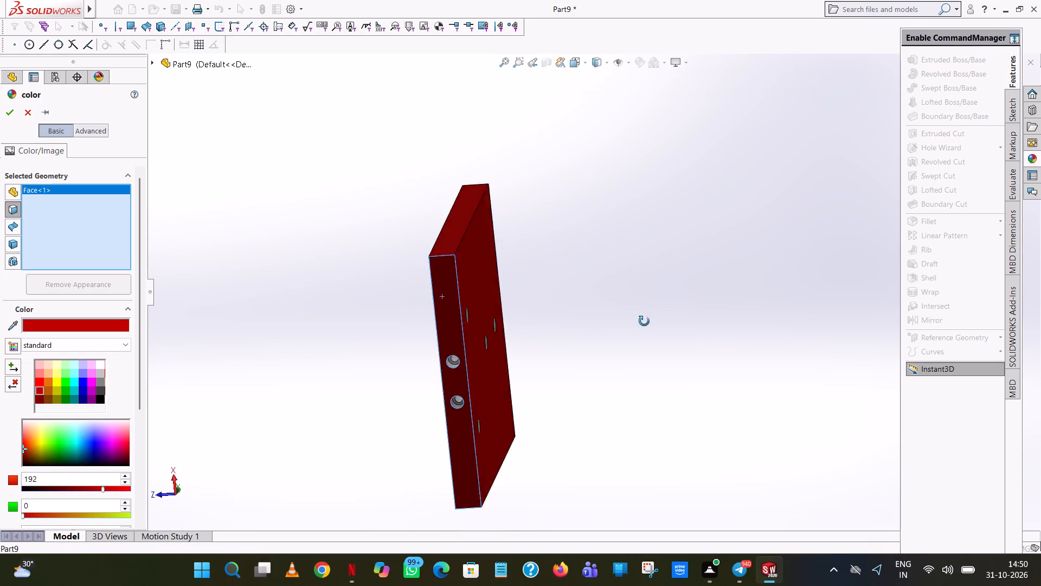
{"action": "middle_click_drag", "start_coordinate": [644, 321], "coordinate": [854, 211]}
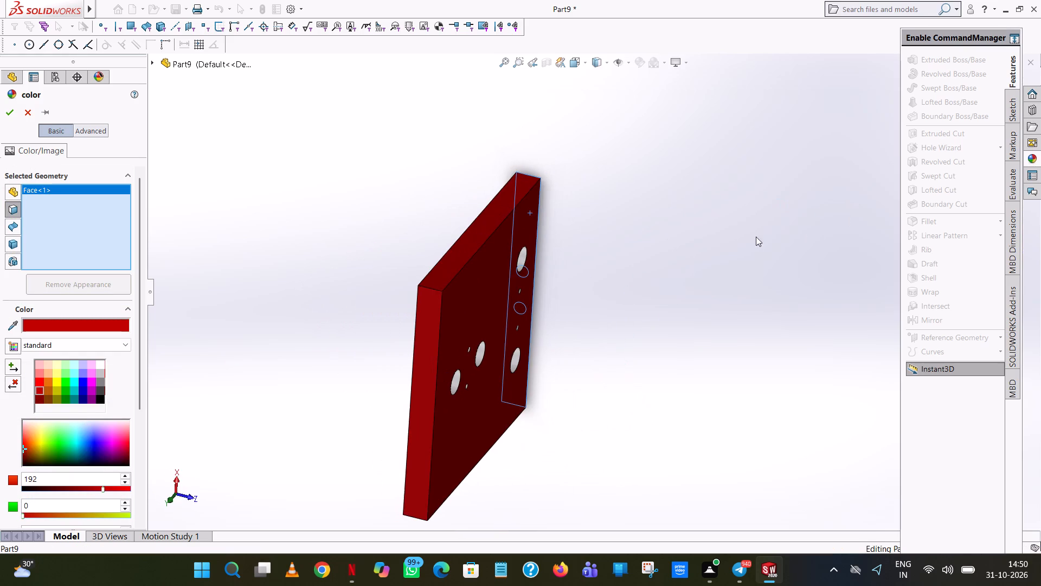
{"action": "left_click", "coordinate": [14, 110]}
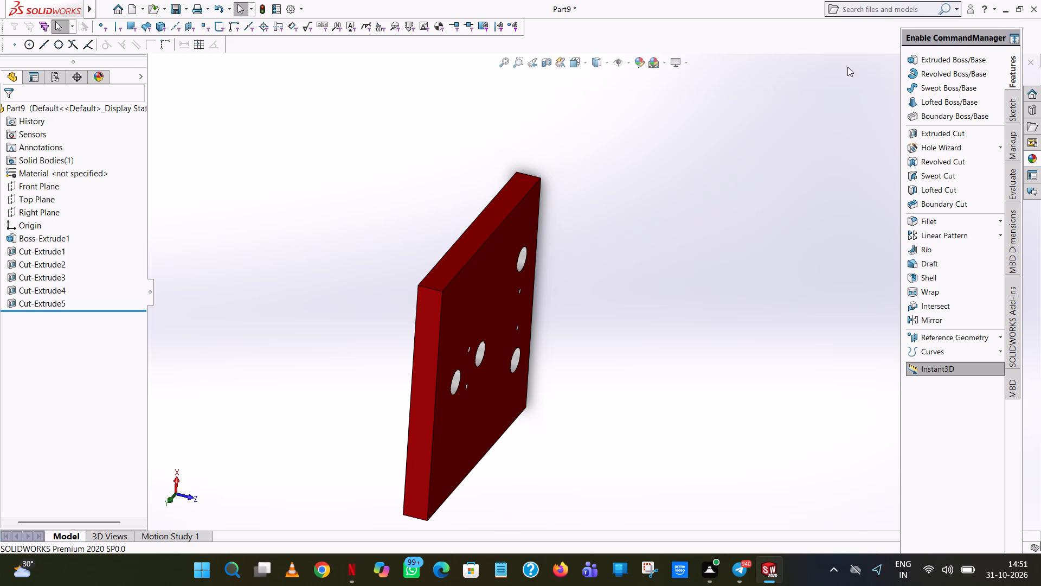
Inspect the coloured plate from all sides, checking its outer faces and the holes.
{"action": "scroll", "coordinate": [589, 299], "scroll_direction": "up", "scroll_amount": 1}
{"action": "middle_click_drag", "start_coordinate": [589, 299], "coordinate": [740, 387]}
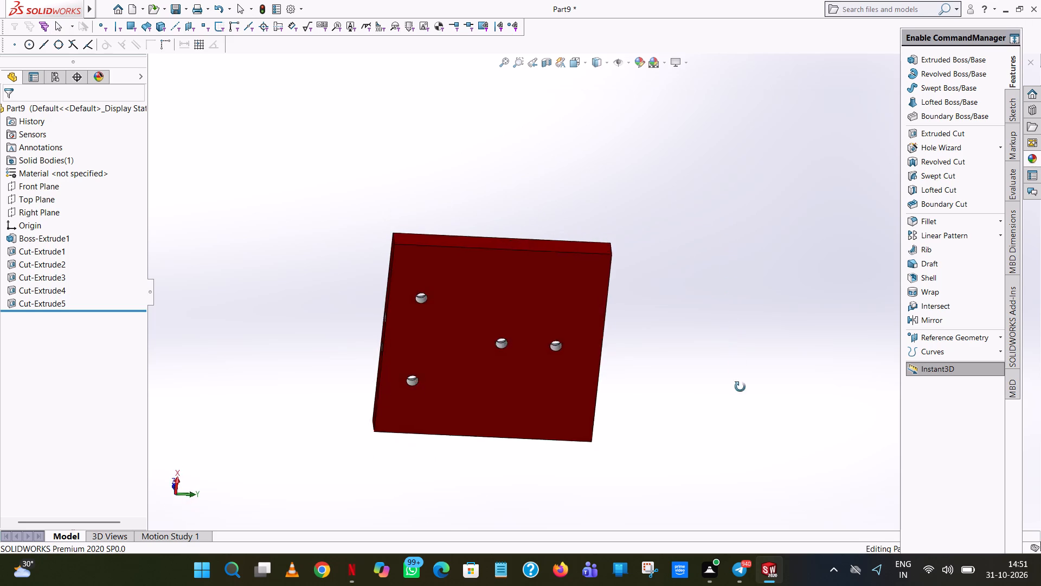
{"action": "middle_click_drag", "start_coordinate": [740, 387], "coordinate": [738, 556]}
{"action": "middle_click_drag", "start_coordinate": [614, 267], "coordinate": [639, 459]}
{"action": "scroll", "coordinate": [629, 353], "scroll_direction": "up", "scroll_amount": 1}
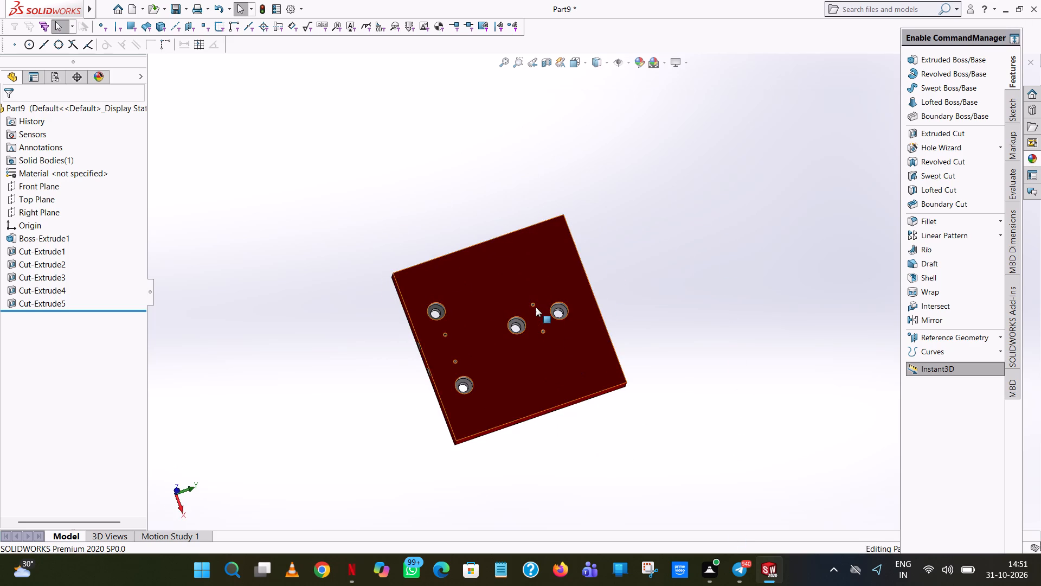
{"action": "scroll", "coordinate": [535, 307], "scroll_direction": "down", "scroll_amount": 9}
{"action": "middle_click_drag", "start_coordinate": [534, 312], "coordinate": [589, 239]}
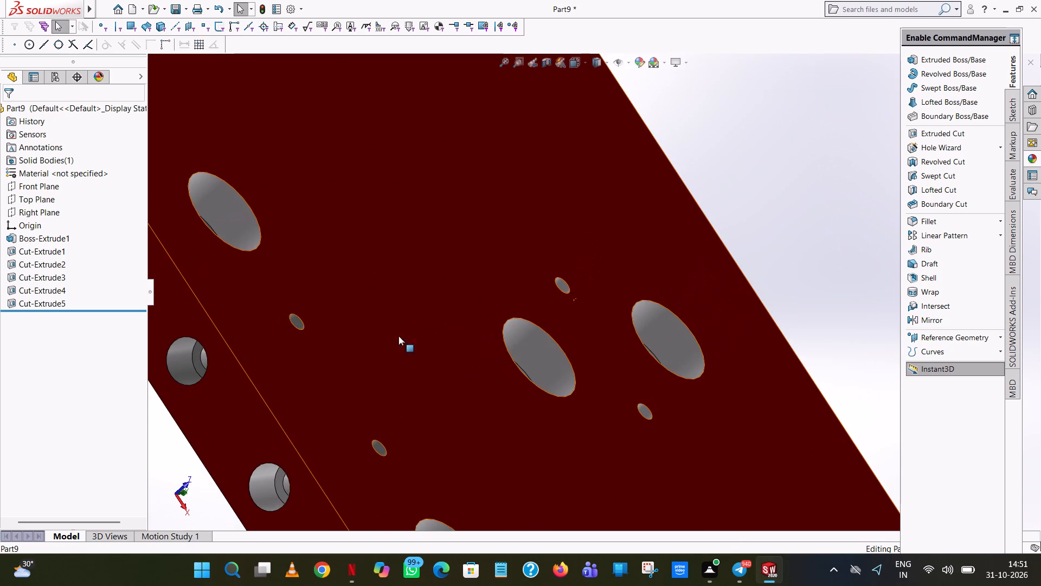
{"action": "scroll", "coordinate": [274, 378], "scroll_direction": "up", "scroll_amount": 5}
{"action": "middle_click_drag", "start_coordinate": [490, 359], "coordinate": [581, 359]}
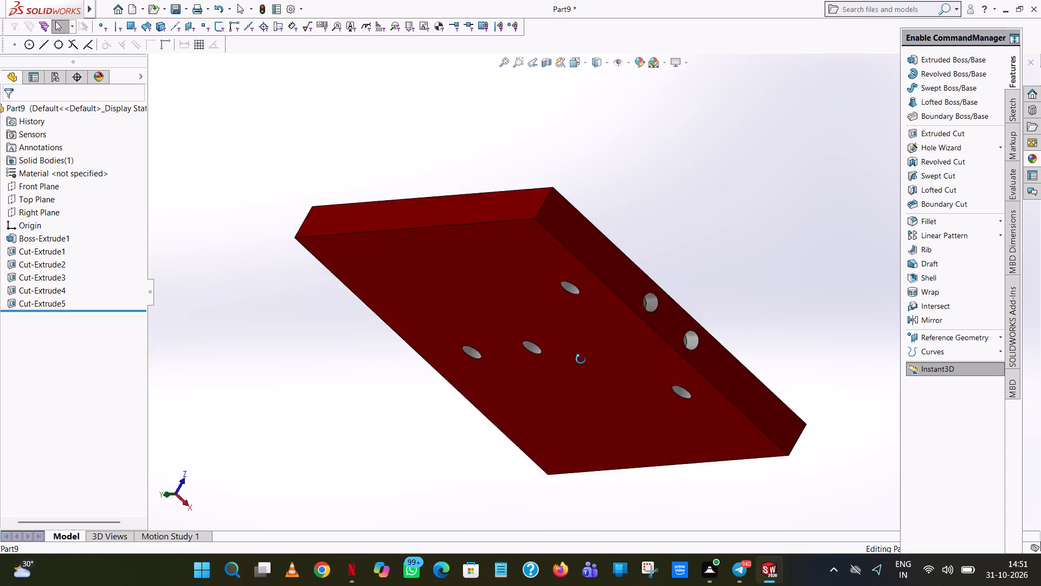
{"action": "middle_click_drag", "start_coordinate": [581, 359], "coordinate": [531, 393]}
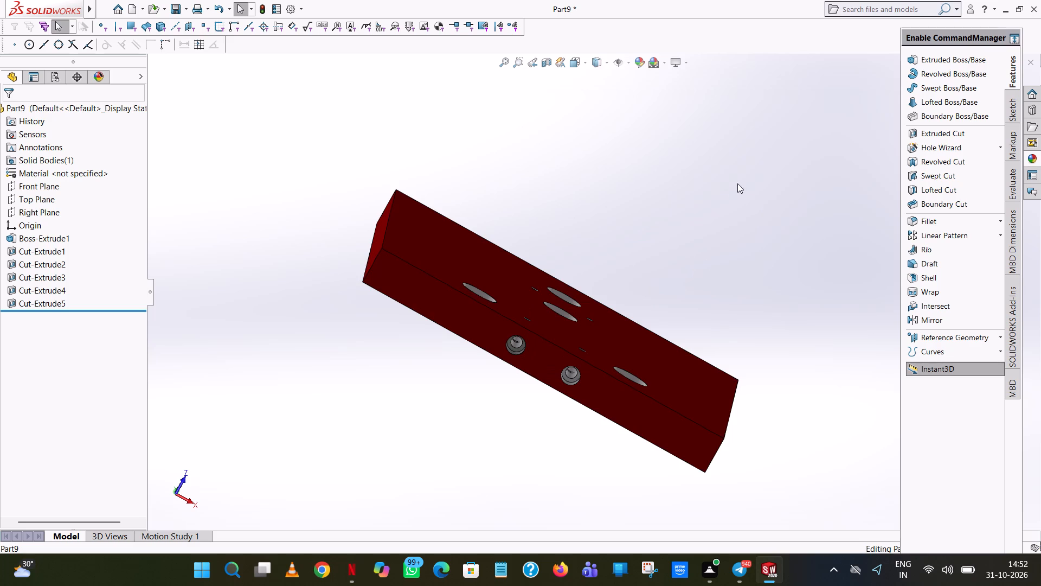
{"action": "scroll", "coordinate": [728, 192], "scroll_direction": "up", "scroll_amount": 1}
{"action": "middle_click_drag", "start_coordinate": [728, 193], "coordinate": [701, 332]}
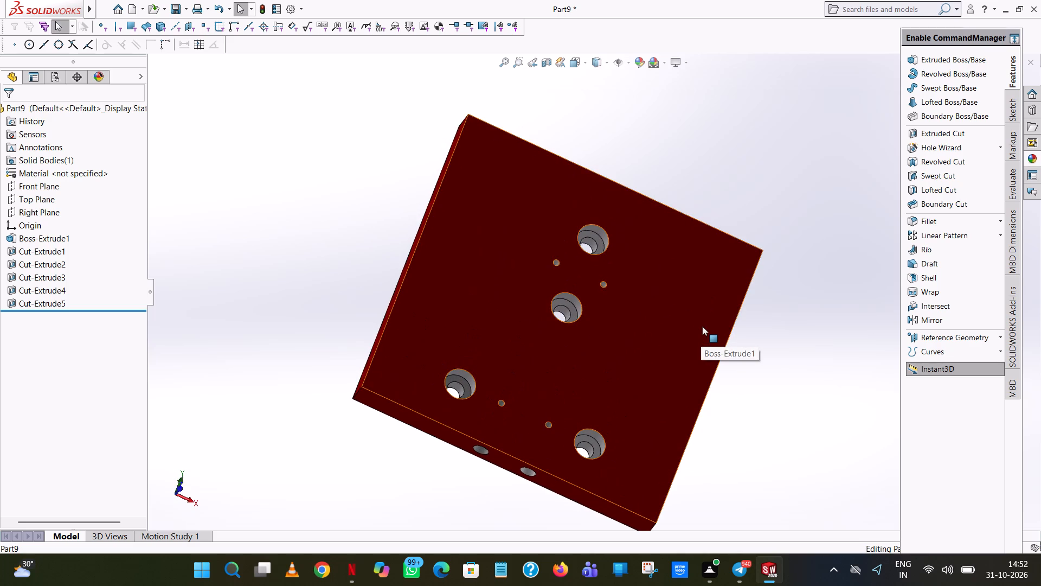
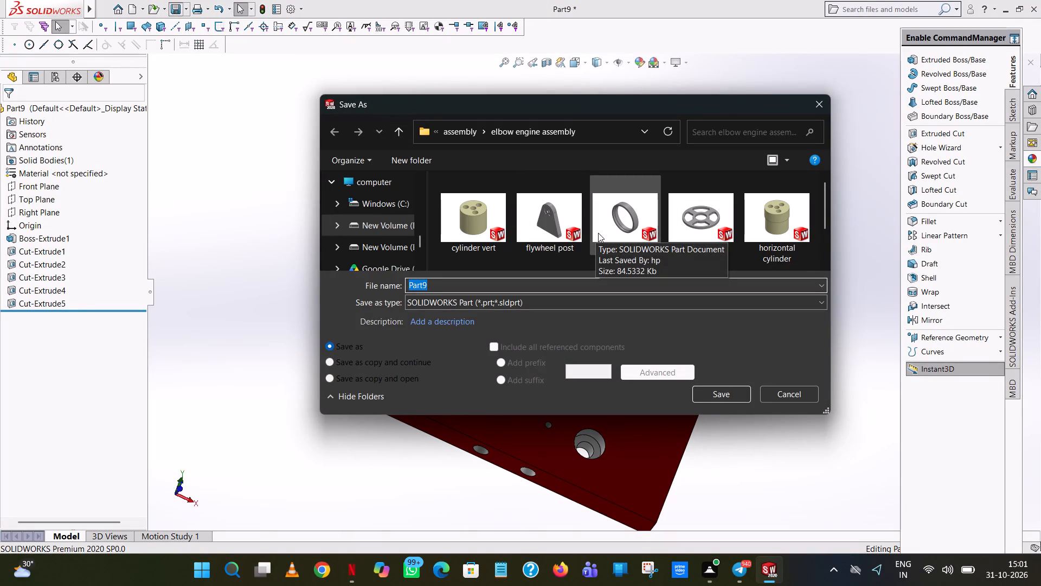
Save the part in the elbow engine assembly folder under the name "base".
{"action": "scroll", "coordinate": [701, 221], "scroll_direction": "down", "scroll_amount": 3}
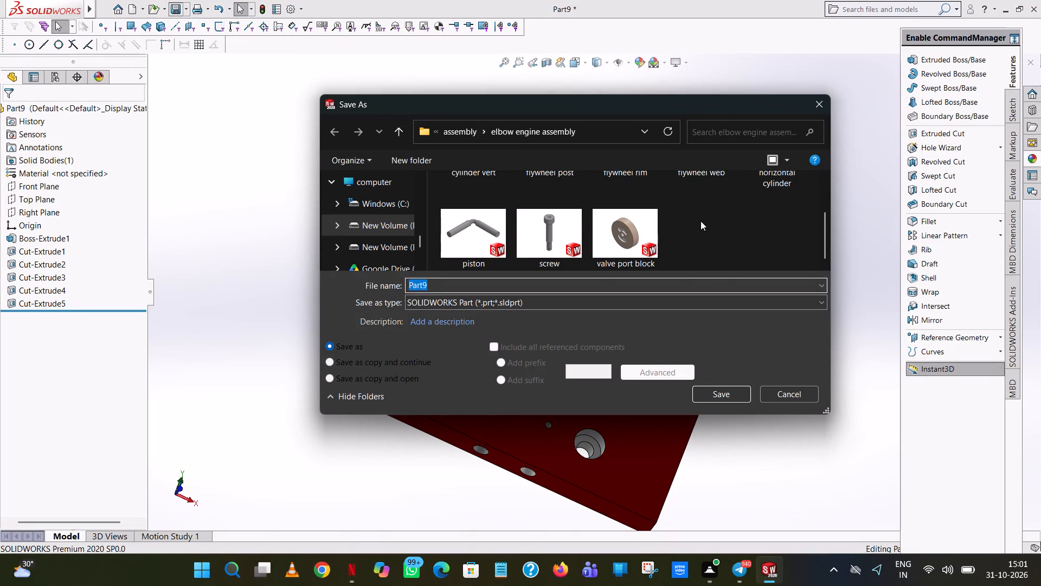
{"action": "scroll", "coordinate": [659, 233], "scroll_direction": "up", "scroll_amount": 1}
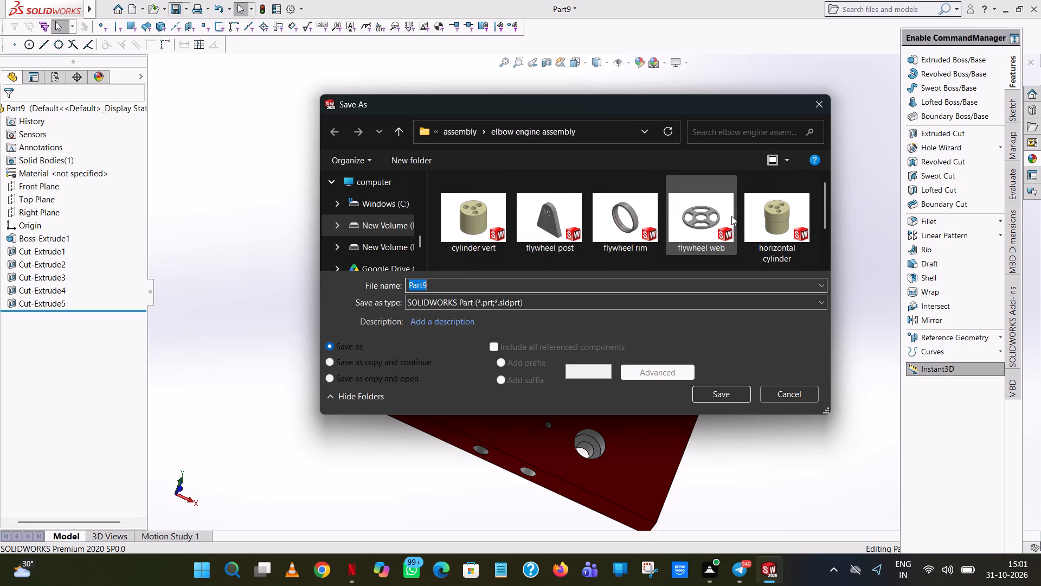
{"action": "scroll", "coordinate": [731, 216], "scroll_direction": "down", "scroll_amount": 1}
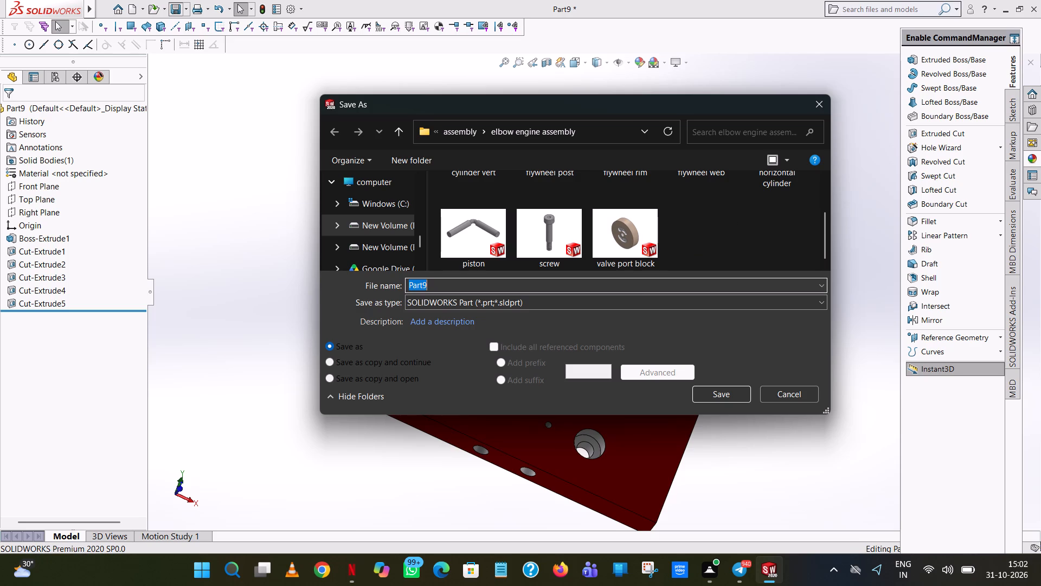
{"action": "type", "text": "base"}
{"action": "key", "text": "Return"}
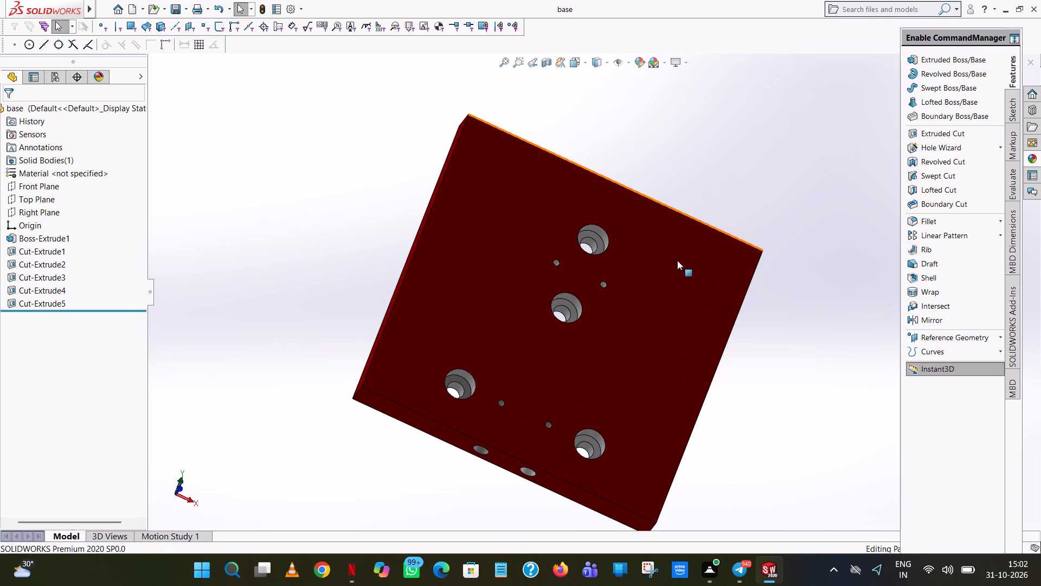
Save a PDF copy of the base part in the elbow engine assembly folder.
{"action": "scroll", "coordinate": [677, 261], "scroll_direction": "up", "scroll_amount": 3}
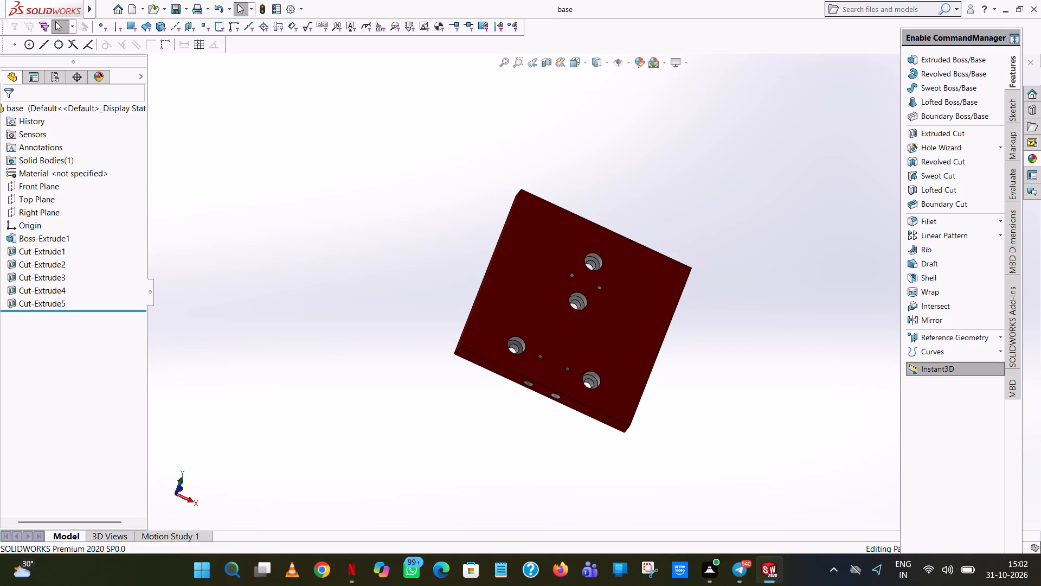
{"action": "left_click", "coordinate": [188, 7]}
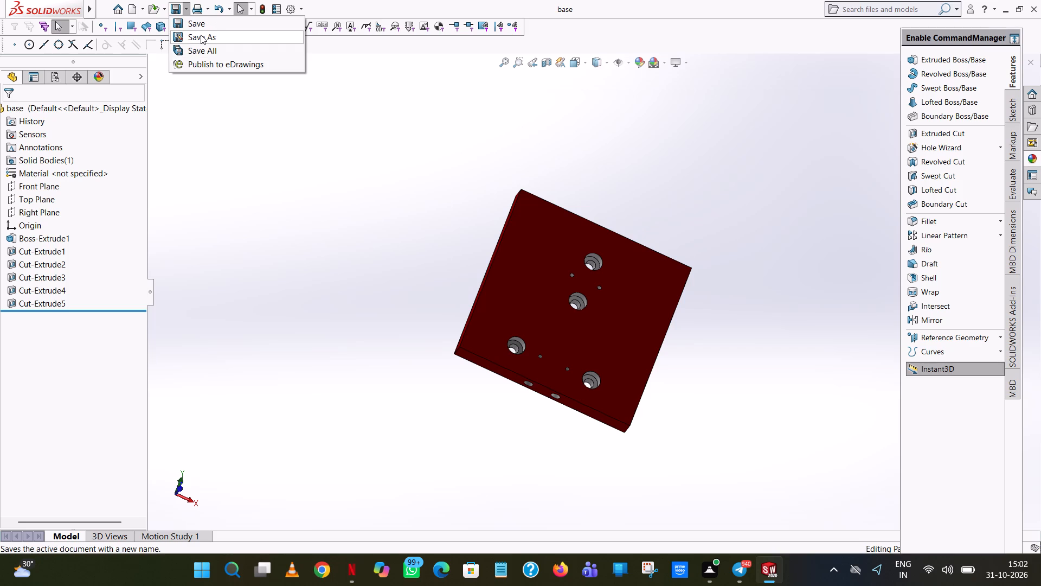
{"action": "left_click", "coordinate": [201, 34]}
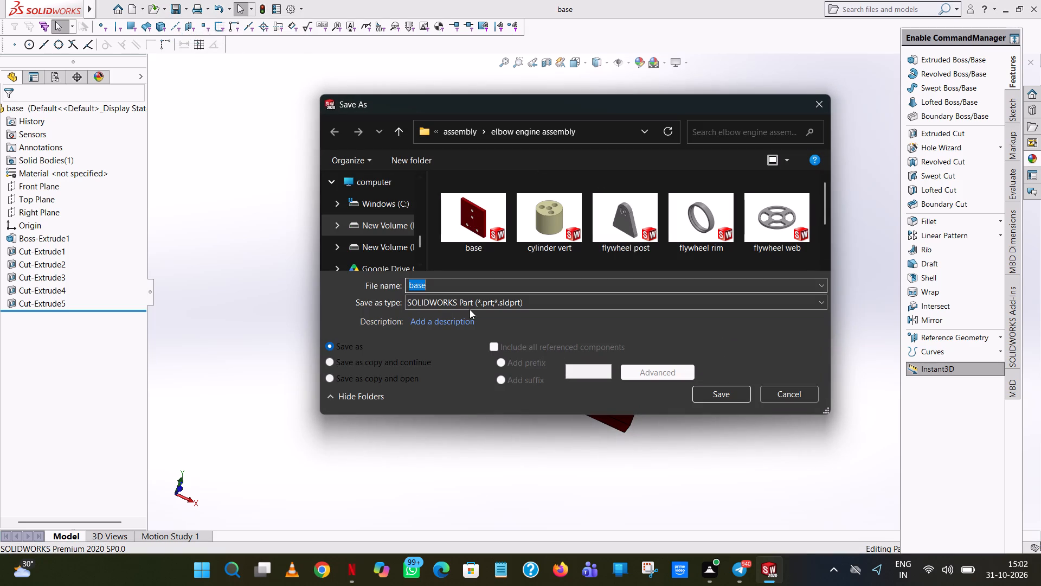
{"action": "left_click", "coordinate": [475, 303]}
{"action": "left_click", "coordinate": [528, 78]}
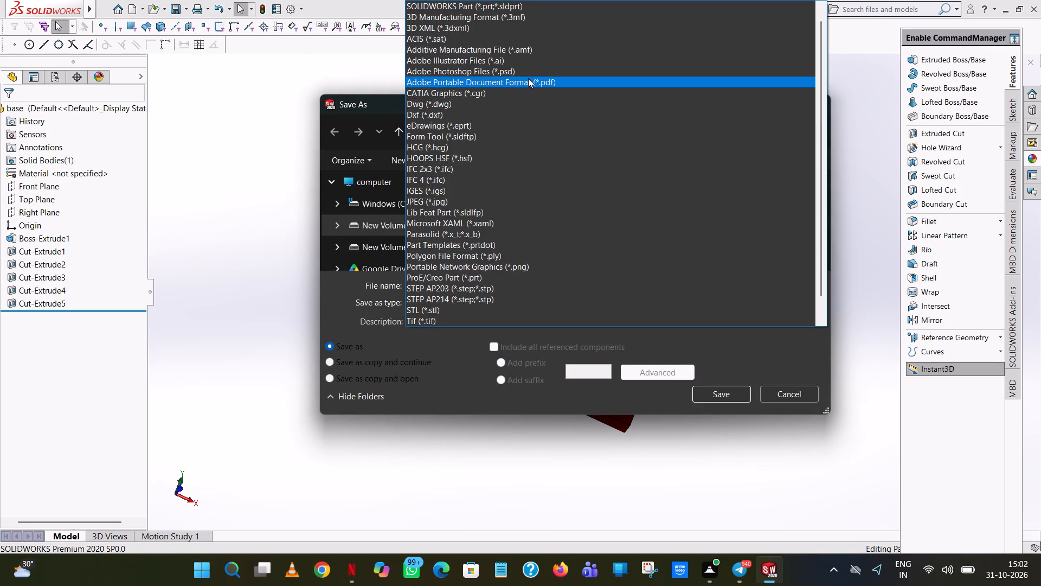
{"action": "left_click", "coordinate": [721, 415]}
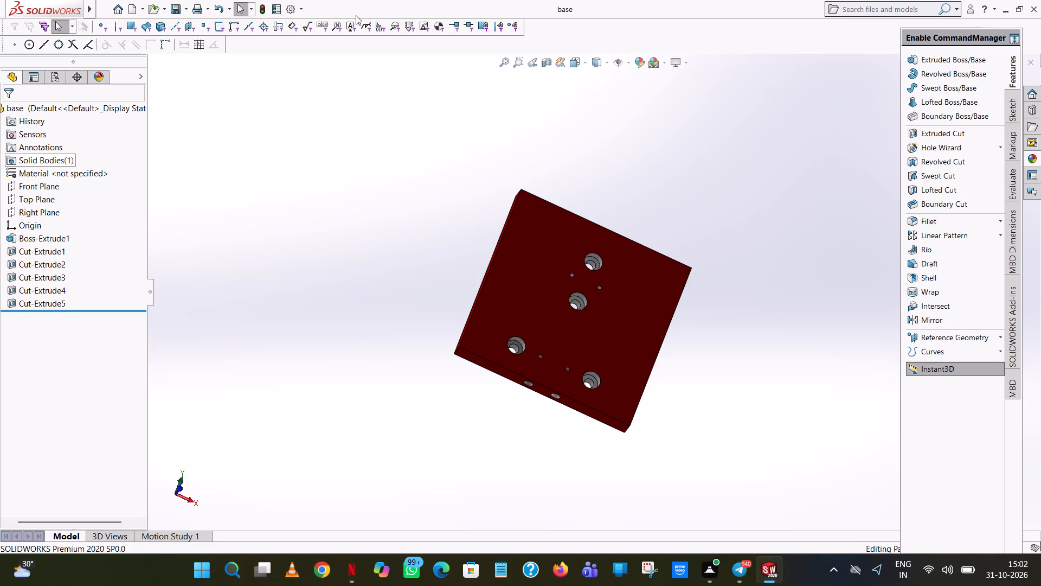
{"action": "left_click", "coordinate": [244, 144]}
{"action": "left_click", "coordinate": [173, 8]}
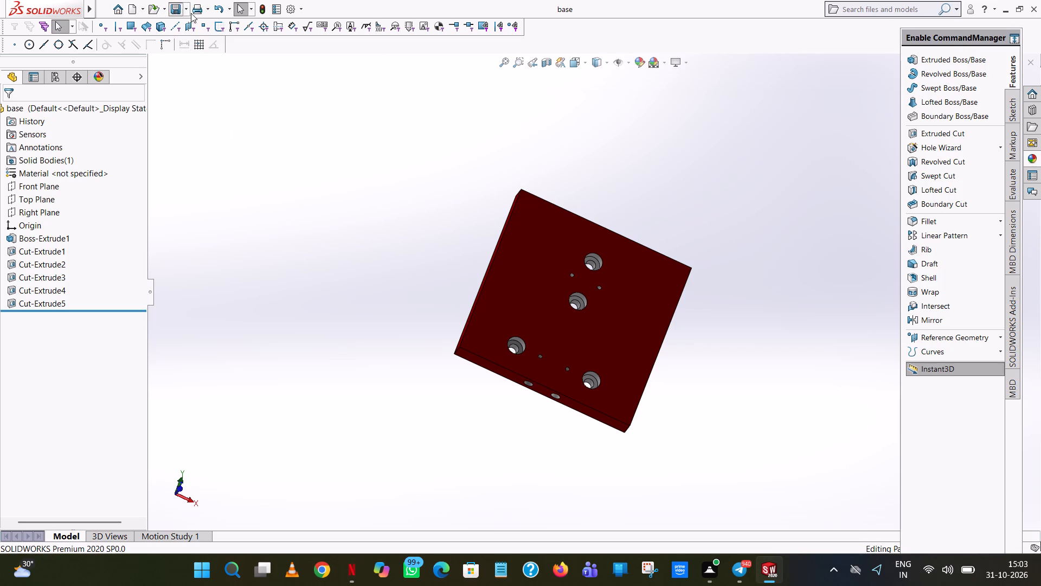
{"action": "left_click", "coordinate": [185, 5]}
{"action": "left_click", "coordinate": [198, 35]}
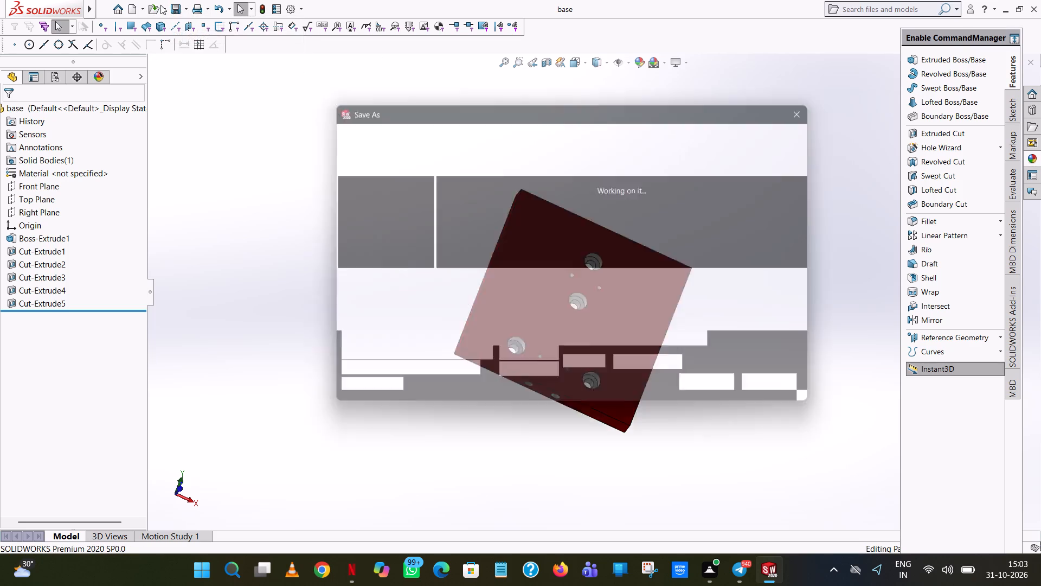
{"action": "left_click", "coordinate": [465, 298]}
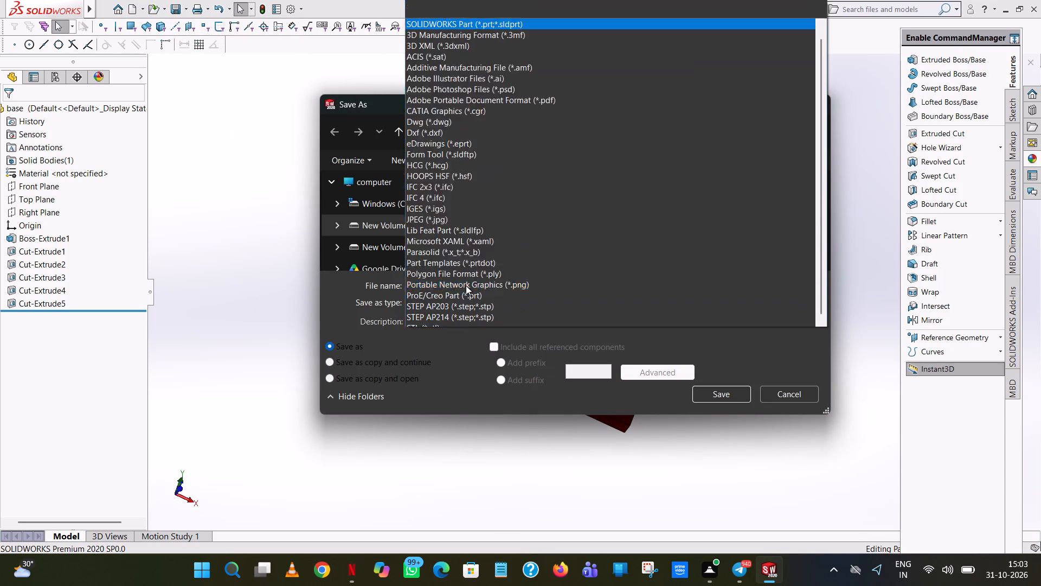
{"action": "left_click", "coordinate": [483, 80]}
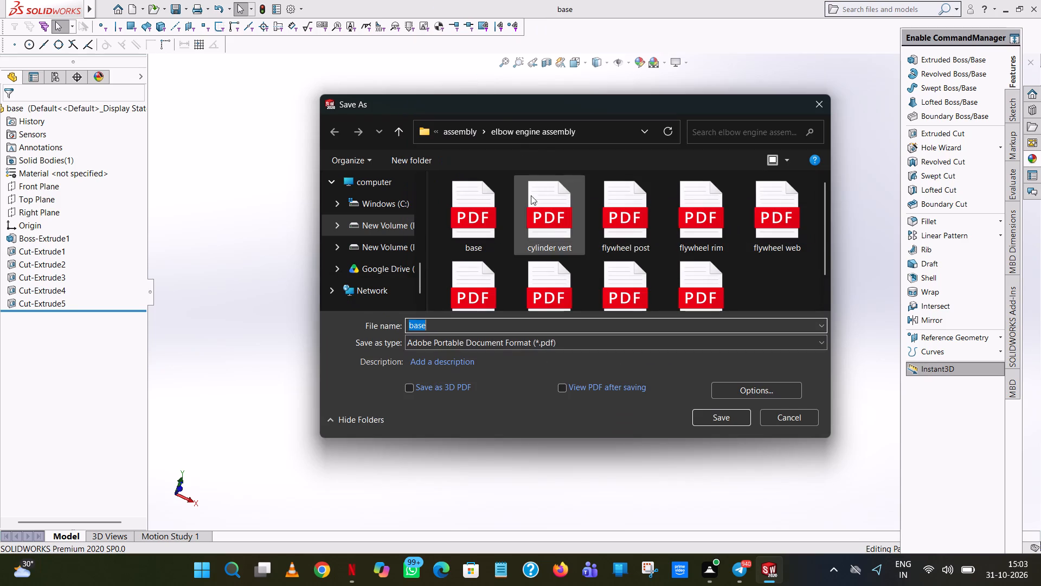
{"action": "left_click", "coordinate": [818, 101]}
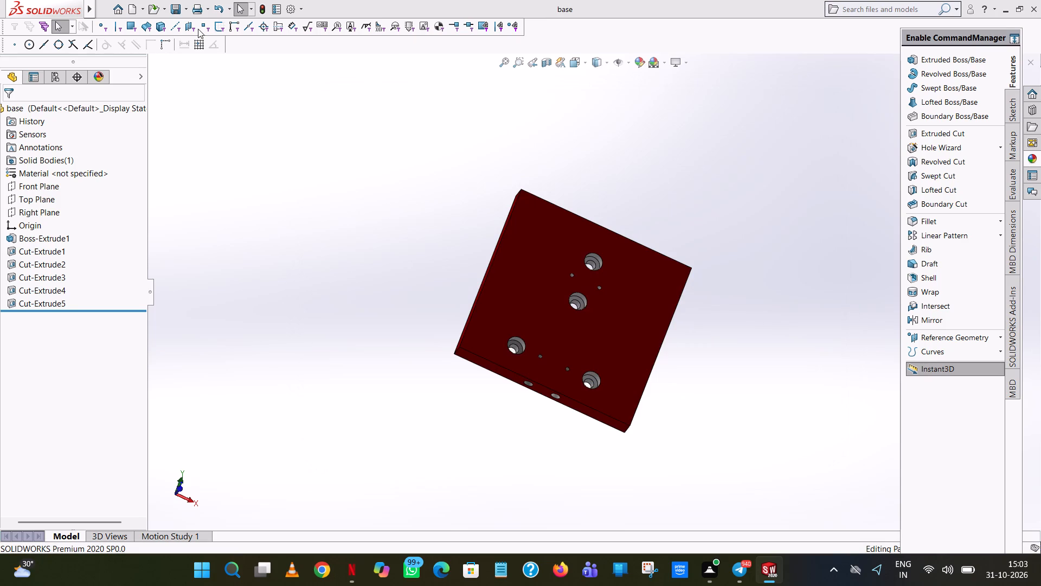
Create a new assembly document.
{"action": "left_click", "coordinate": [132, 9]}
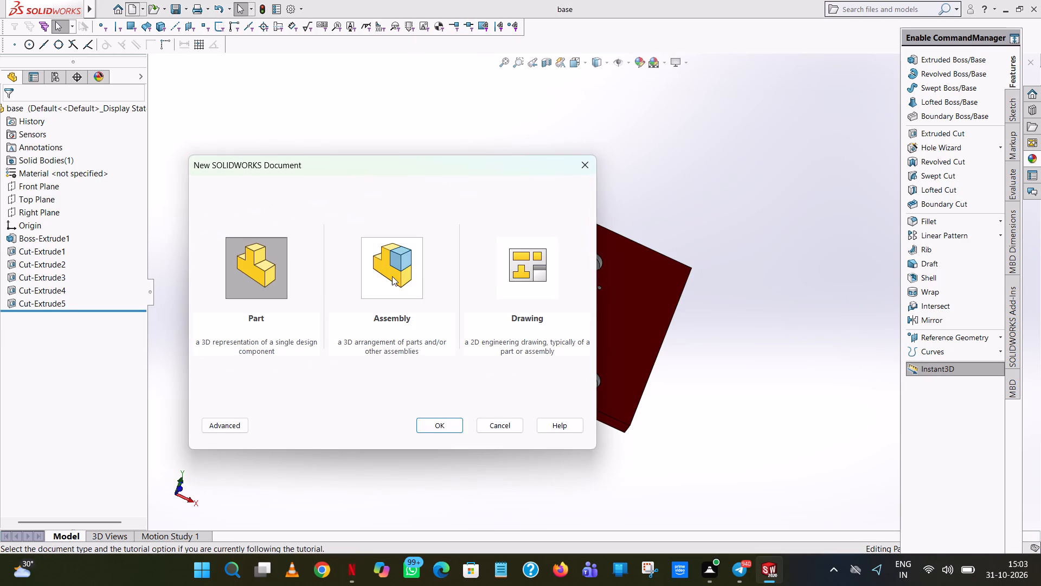
{"action": "double_click", "coordinate": [392, 276]}
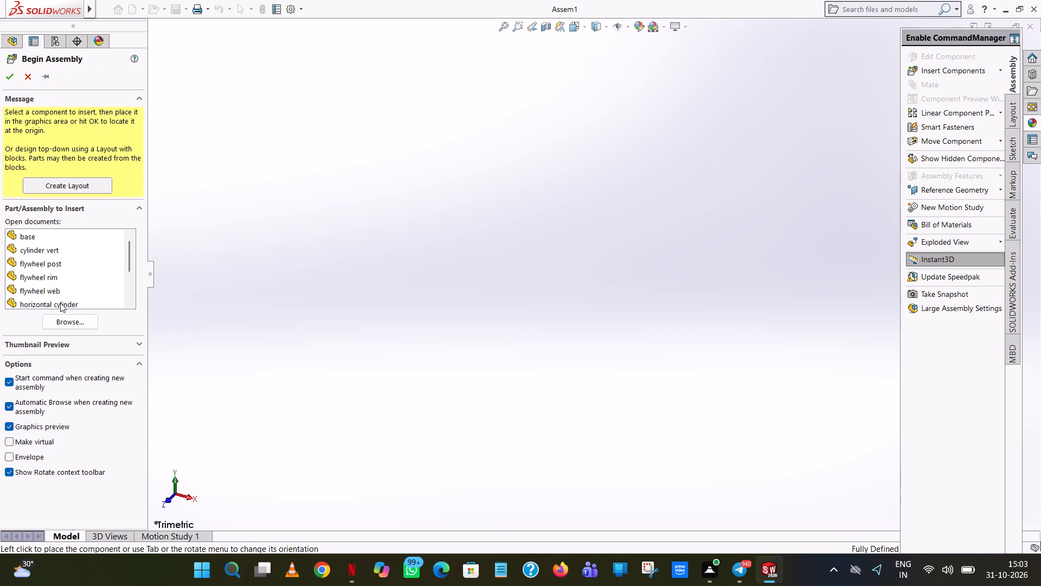
Load base, cylinder vert, flywheel post, flywheel rim, flywheel web, horizontal cylinder, piston, screw and valve port block for insertion into the assembly.
{"action": "left_click", "coordinate": [66, 323]}
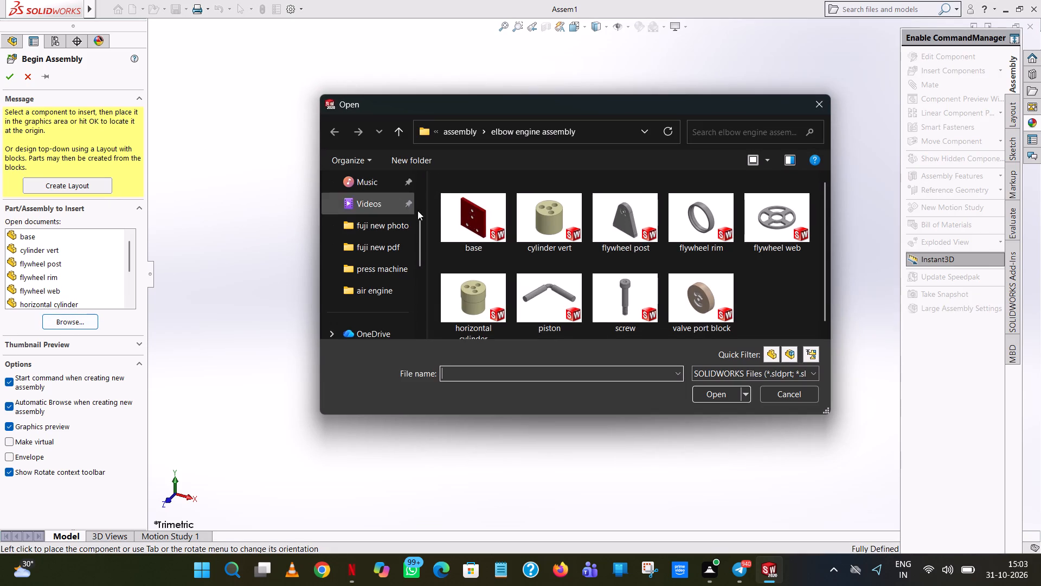
{"action": "left_click", "coordinate": [458, 235], "text": "ctrl"}
{"action": "left_click", "coordinate": [576, 222], "text": "ctrl"}
{"action": "left_click", "coordinate": [624, 220], "text": "ctrl"}
{"action": "left_click", "coordinate": [689, 220], "text": "ctrl"}
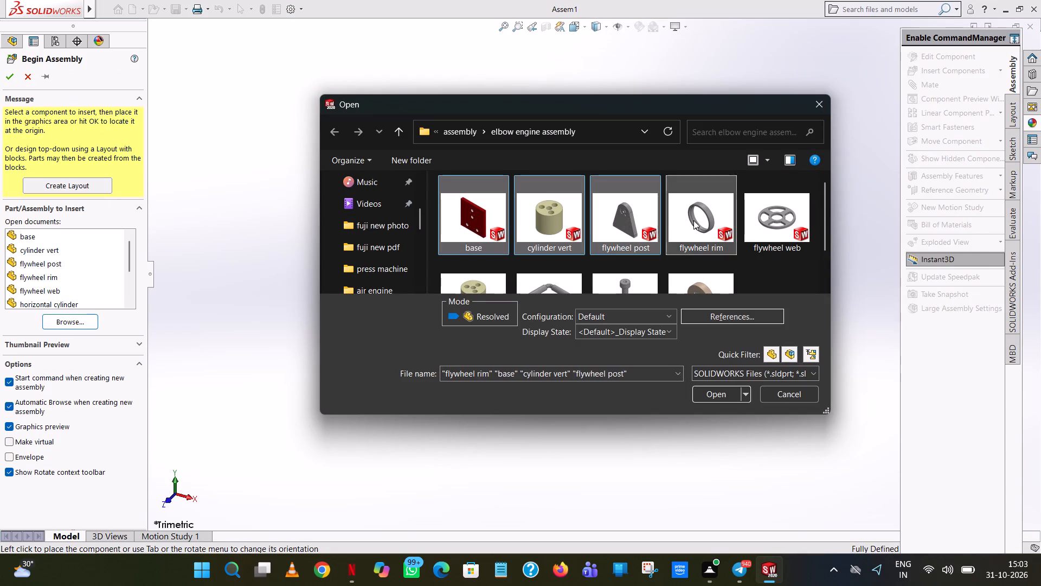
{"action": "left_click", "coordinate": [780, 231], "text": "ctrl"}
{"action": "scroll", "coordinate": [501, 264], "scroll_direction": "down", "scroll_amount": 1}
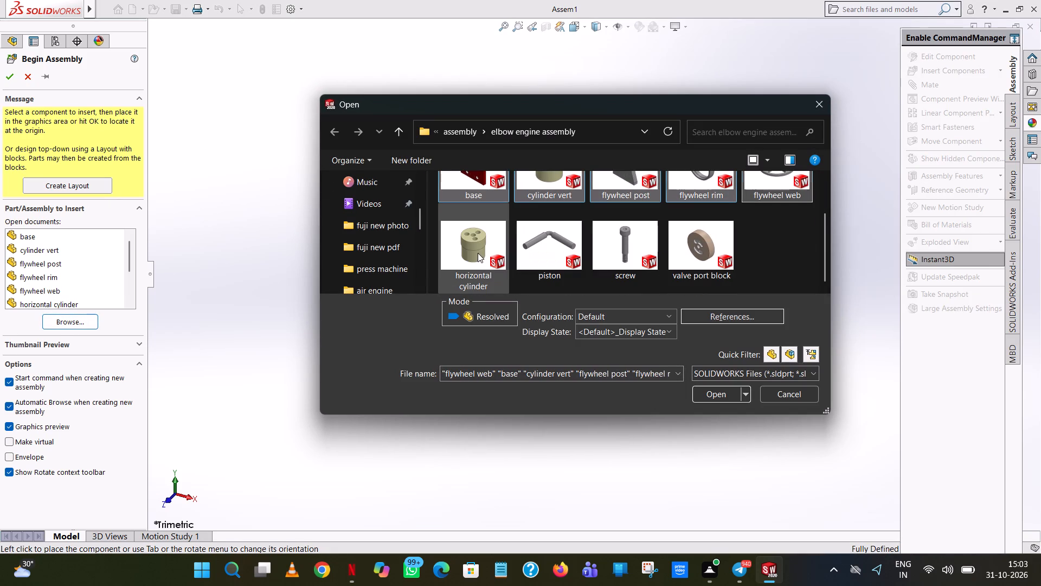
{"action": "left_click", "coordinate": [478, 253], "text": "ctrl"}
{"action": "left_click", "coordinate": [558, 233], "text": "ctrl"}
{"action": "left_click", "coordinate": [621, 244], "text": "ctrl"}
{"action": "left_click", "coordinate": [717, 262], "text": "ctrl"}
{"action": "scroll", "coordinate": [685, 266], "scroll_direction": "down", "scroll_amount": 2}
{"action": "left_click", "coordinate": [719, 391]}
Place the base first, followed by cylinder vert, flywheel post, flywheel rim and flywheel web spaced around it.
{"action": "left_click", "coordinate": [313, 238]}
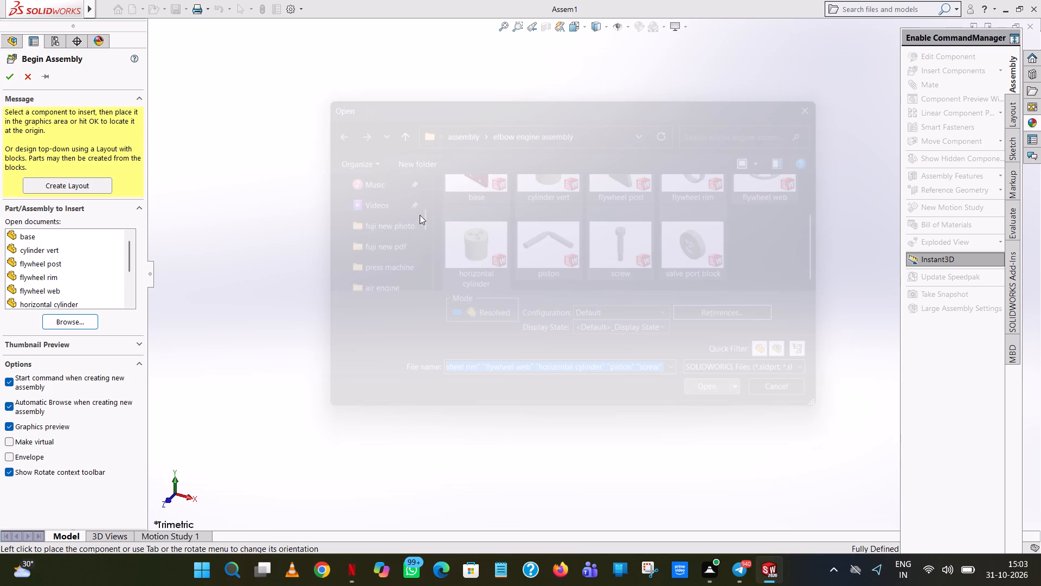
{"action": "scroll", "coordinate": [434, 210], "scroll_direction": "up", "scroll_amount": 6}
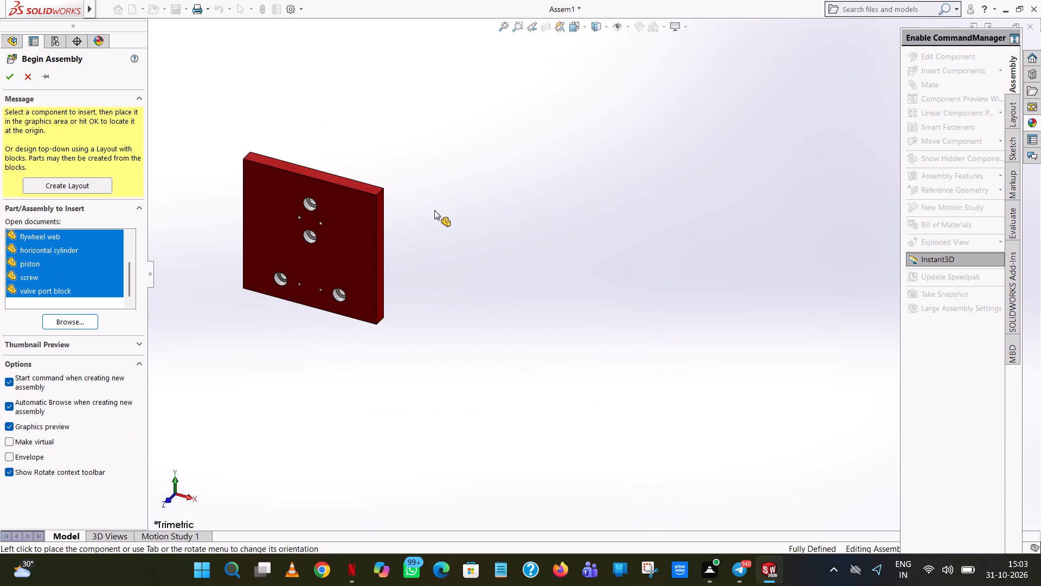
{"action": "scroll", "coordinate": [460, 203], "scroll_direction": "up", "scroll_amount": 5}
{"action": "left_click", "coordinate": [417, 200]}
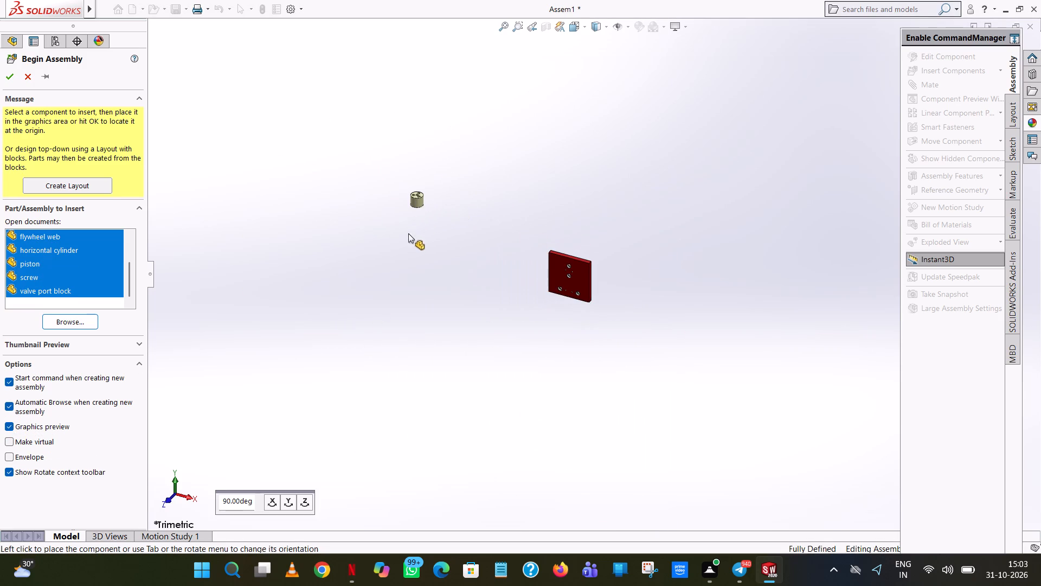
{"action": "left_click", "coordinate": [396, 251]}
{"action": "left_click", "coordinate": [554, 182]}
{"action": "left_click", "coordinate": [383, 271]}
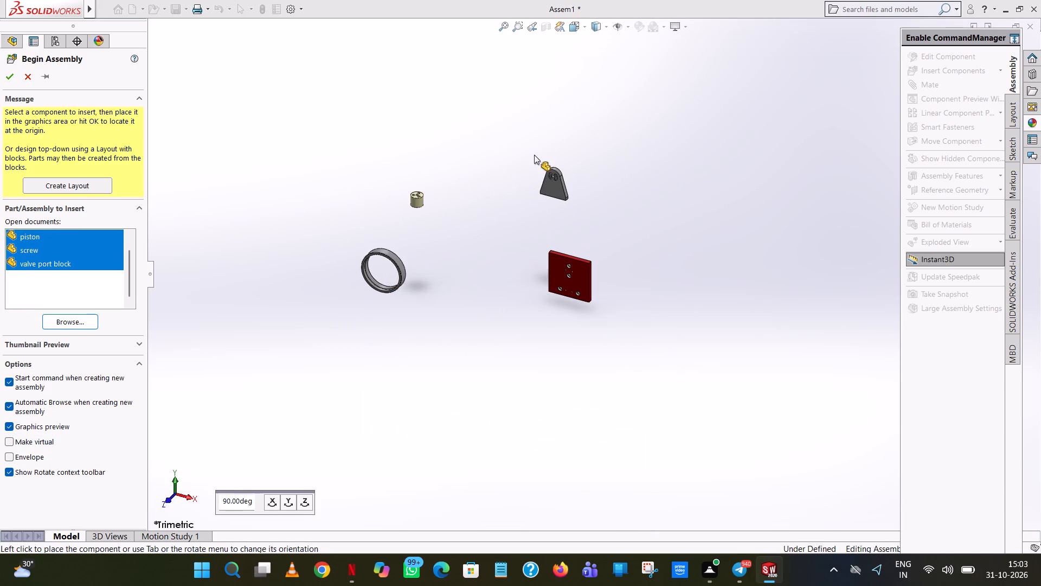
{"action": "left_click", "coordinate": [537, 148]}
{"action": "left_click", "coordinate": [325, 211]}
{"action": "left_click", "coordinate": [478, 71]}
Place the horizontal cylinder, piston, screw and valve port block in the open space near the other components.
{"action": "left_click", "coordinate": [264, 278]}
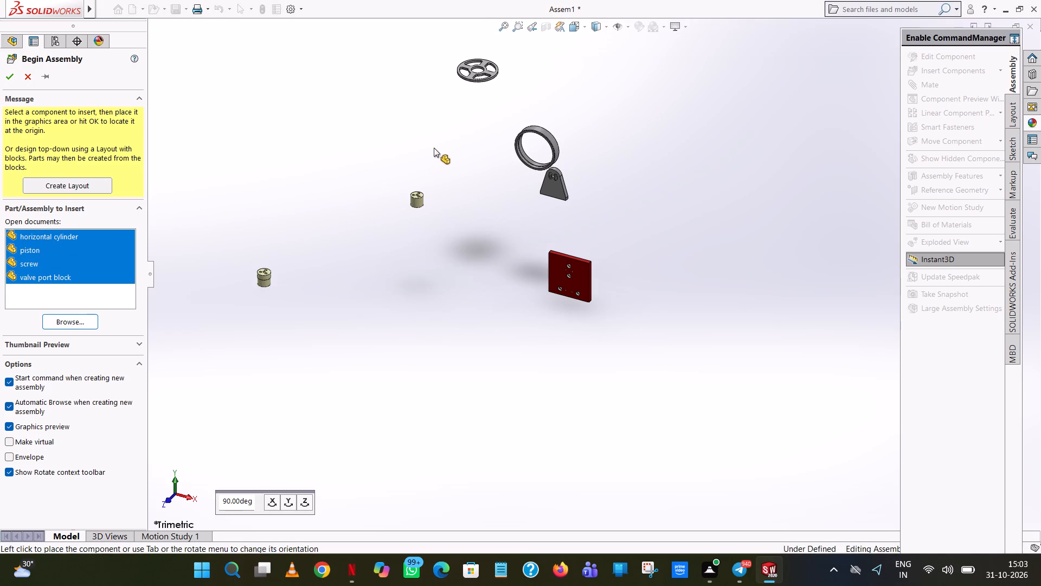
{"action": "left_click", "coordinate": [451, 135]}
{"action": "left_click", "coordinate": [329, 295]}
{"action": "left_click", "coordinate": [441, 143]}
{"action": "left_click", "coordinate": [266, 239]}
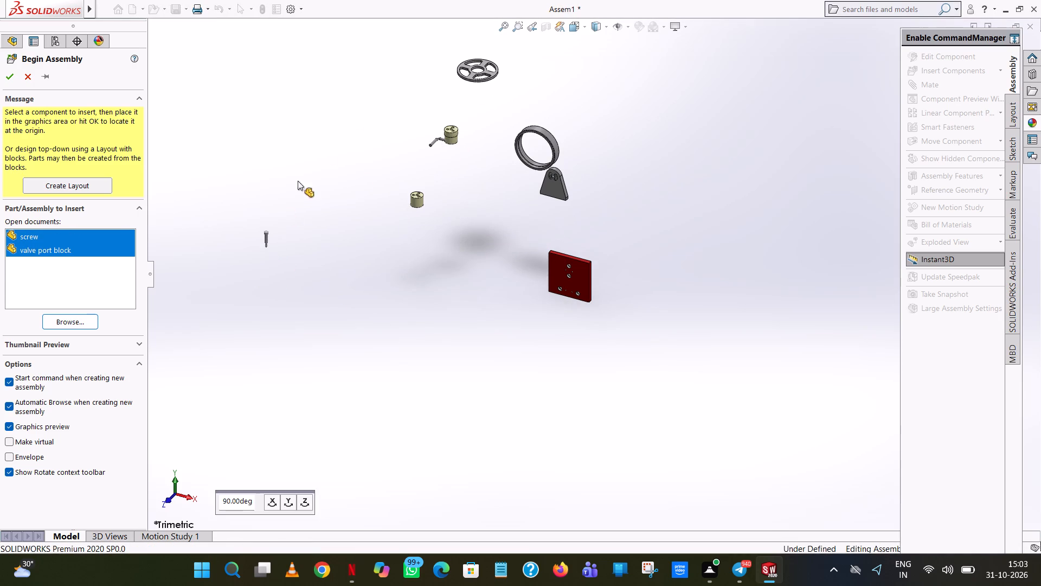
{"action": "left_click", "coordinate": [367, 74]}
{"action": "left_click", "coordinate": [305, 242]}
{"action": "left_click", "coordinate": [440, 194]}
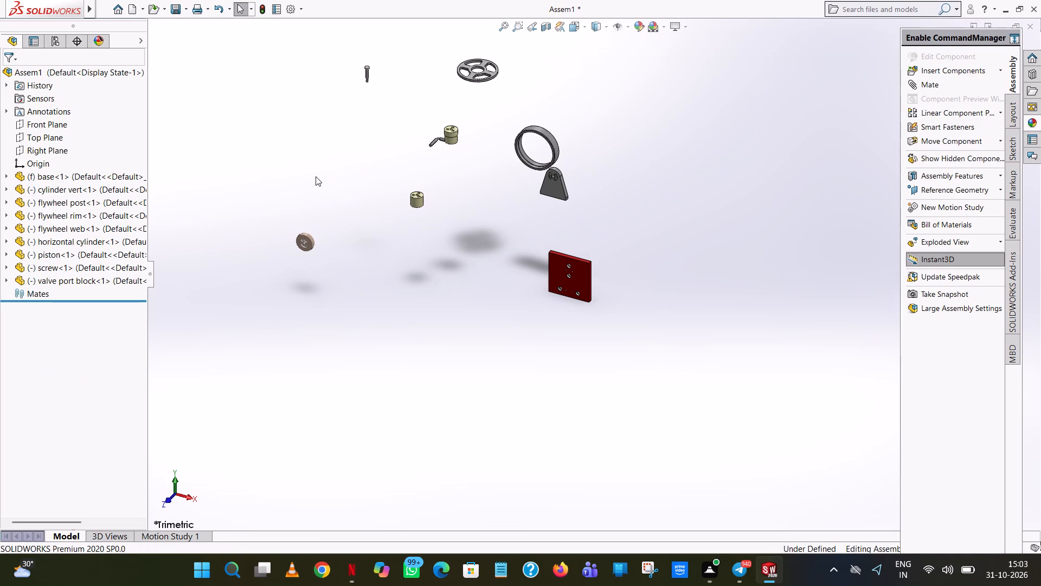
{"action": "left_click", "coordinate": [316, 176]}
{"action": "left_click", "coordinate": [444, 175]}
Examine the base plate and the other inserted components from several angles.
{"action": "scroll", "coordinate": [375, 72], "scroll_direction": "down", "scroll_amount": 8}
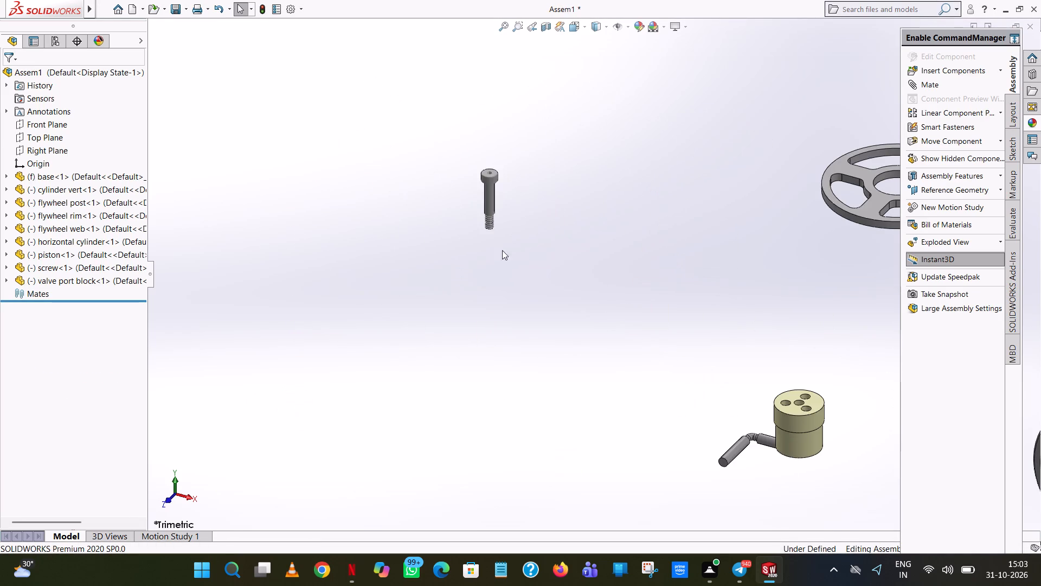
{"action": "scroll", "coordinate": [486, 233], "scroll_direction": "down", "scroll_amount": 8}
{"action": "scroll", "coordinate": [718, 385], "scroll_direction": "up", "scroll_amount": 11}
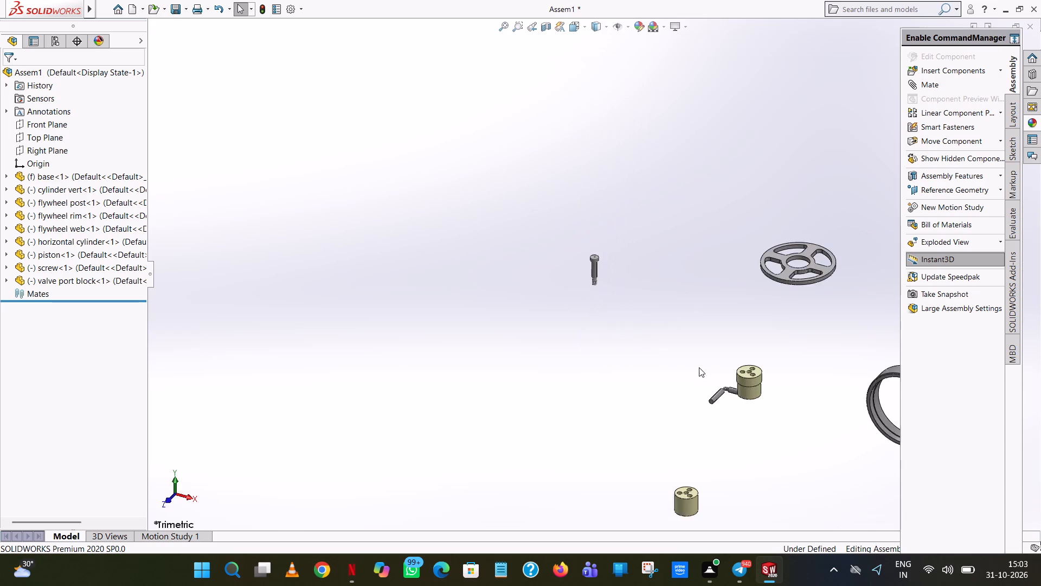
{"action": "scroll", "coordinate": [699, 367], "scroll_direction": "up", "scroll_amount": 9}
{"action": "scroll", "coordinate": [722, 425], "scroll_direction": "down", "scroll_amount": 7}
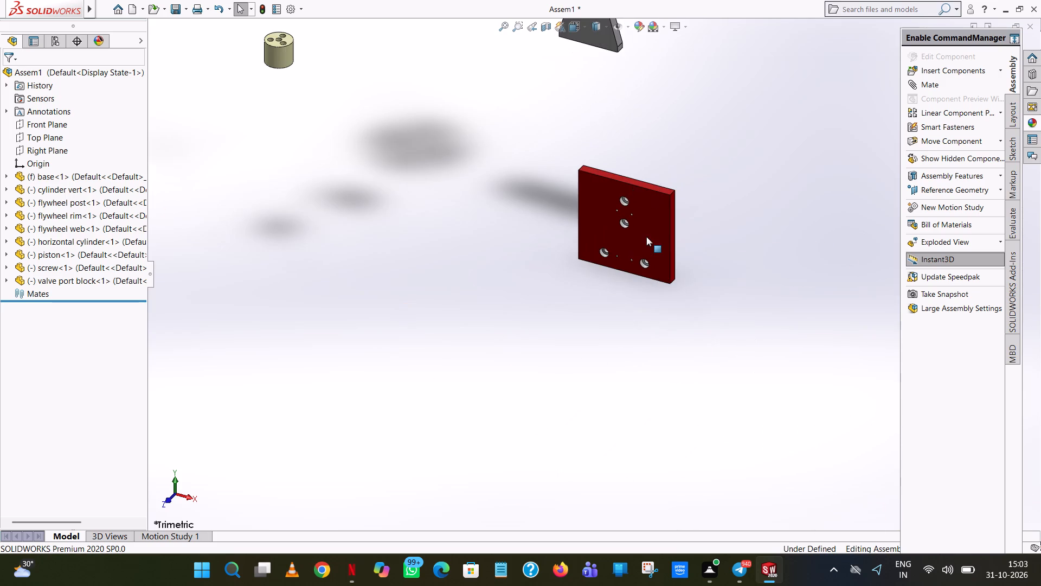
{"action": "right_click", "coordinate": [647, 237]}
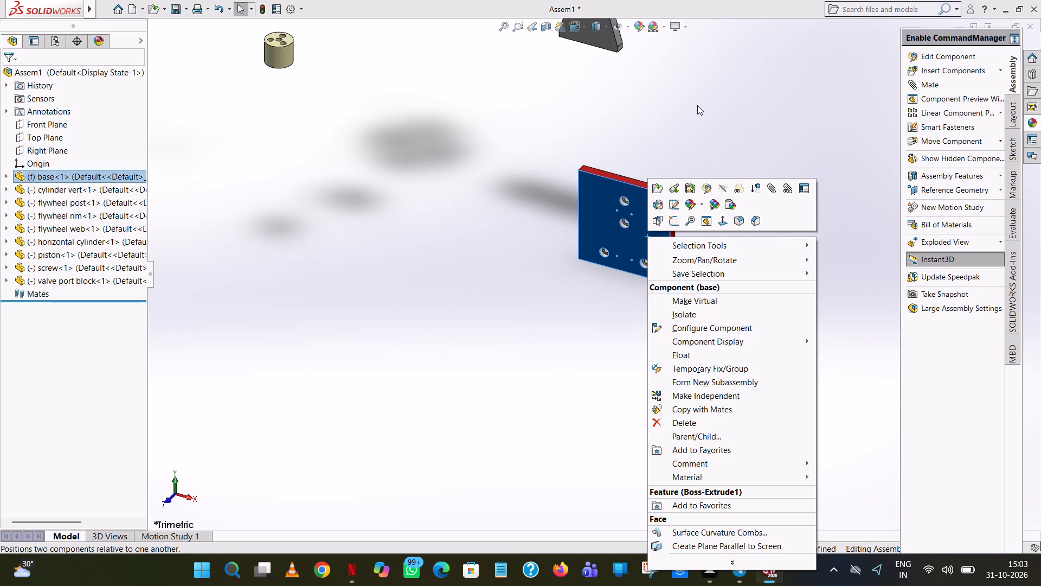
{"action": "left_click", "coordinate": [697, 105]}
{"action": "middle_click_drag", "start_coordinate": [661, 177], "coordinate": [714, 0]}
{"action": "middle_click_drag", "start_coordinate": [616, 387], "coordinate": [626, 351]}
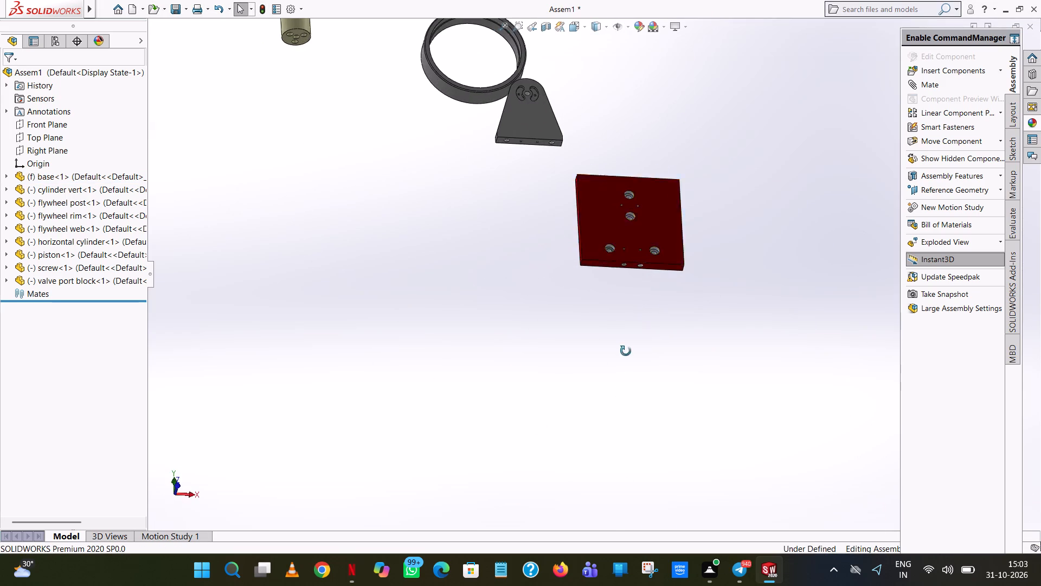
{"action": "middle_click_drag", "start_coordinate": [626, 351], "coordinate": [517, 268]}
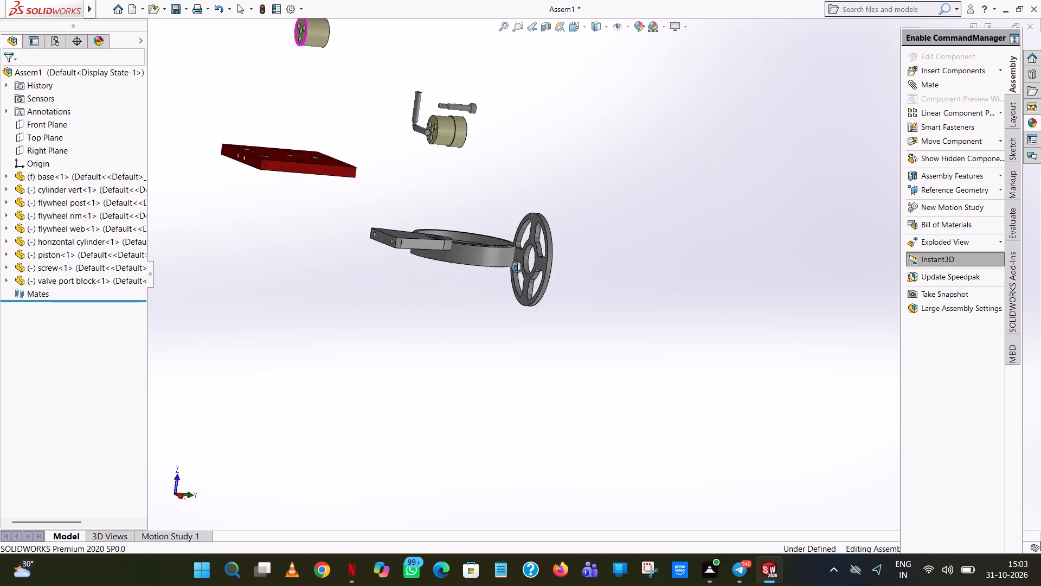
{"action": "middle_click_drag", "start_coordinate": [517, 268], "coordinate": [494, 276]}
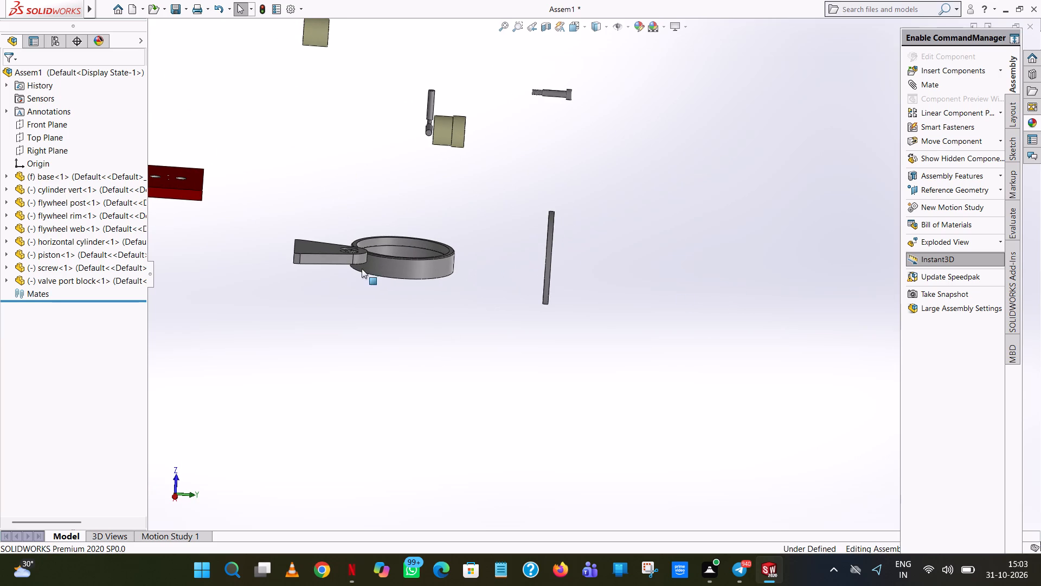
Examine the base plate, flywheel post and other loose components from several angles to compare their mounting holes.
{"action": "middle_click_drag", "start_coordinate": [268, 177], "coordinate": [481, 370]}
{"action": "scroll", "coordinate": [254, 171], "scroll_direction": "up", "scroll_amount": 1}
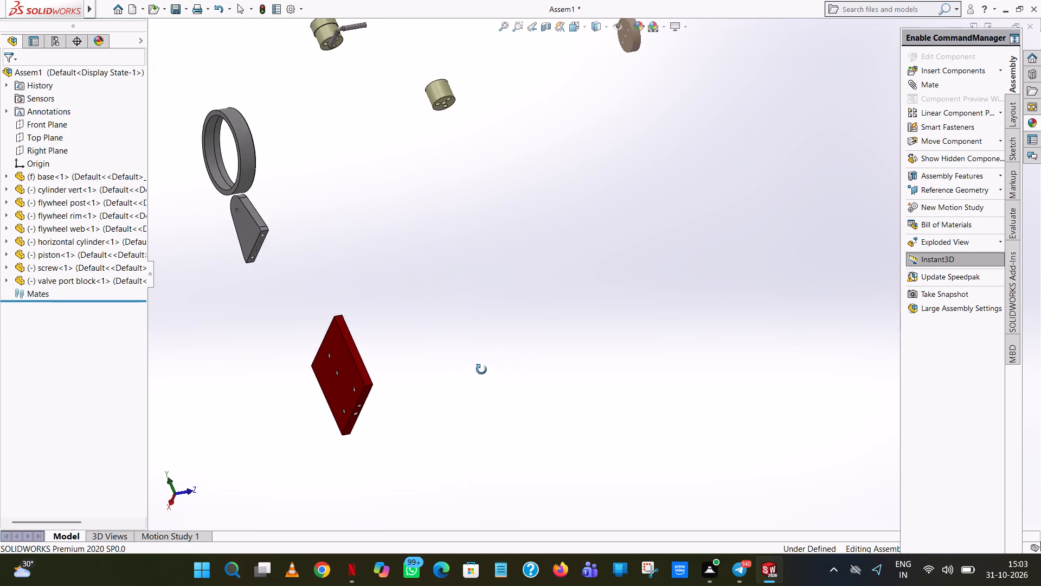
{"action": "middle_click_drag", "start_coordinate": [481, 370], "coordinate": [444, 472]}
{"action": "middle_click_drag", "start_coordinate": [426, 241], "coordinate": [358, 286]}
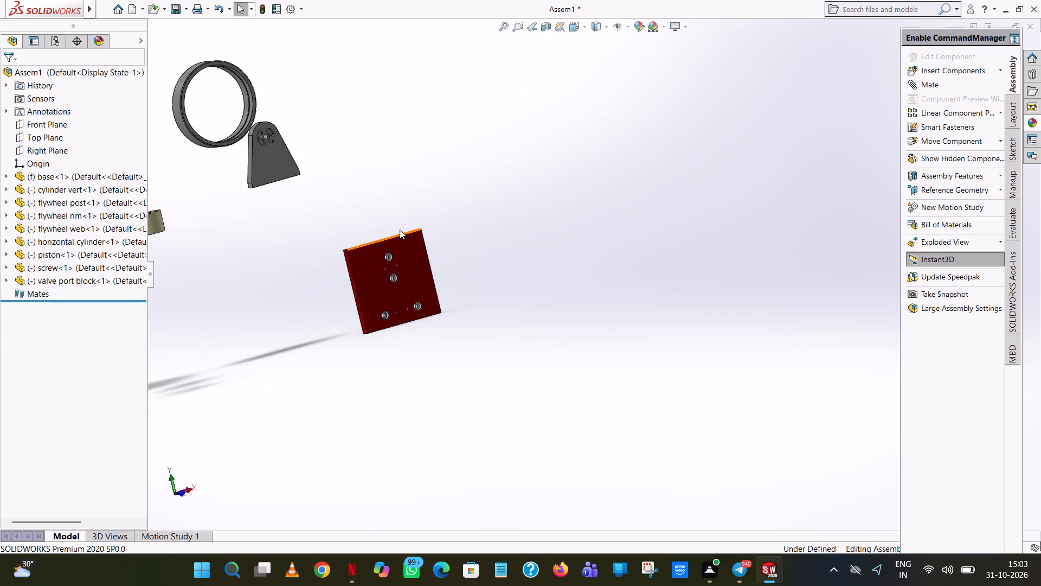
{"action": "scroll", "coordinate": [400, 228], "scroll_direction": "up", "scroll_amount": 4}
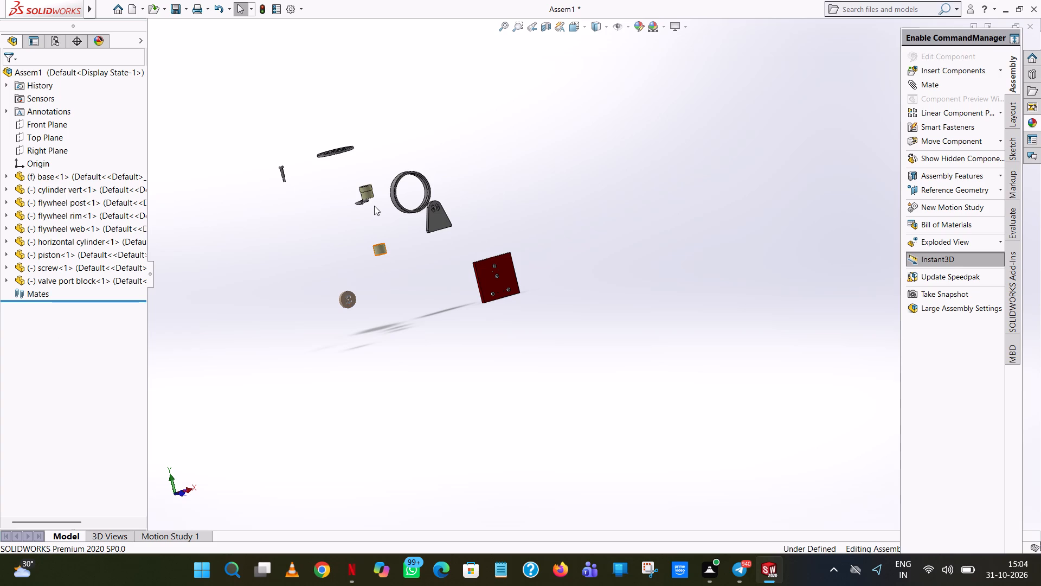
{"action": "scroll", "coordinate": [374, 206], "scroll_direction": "down", "scroll_amount": 3}
{"action": "scroll", "coordinate": [452, 274], "scroll_direction": "down", "scroll_amount": 2}
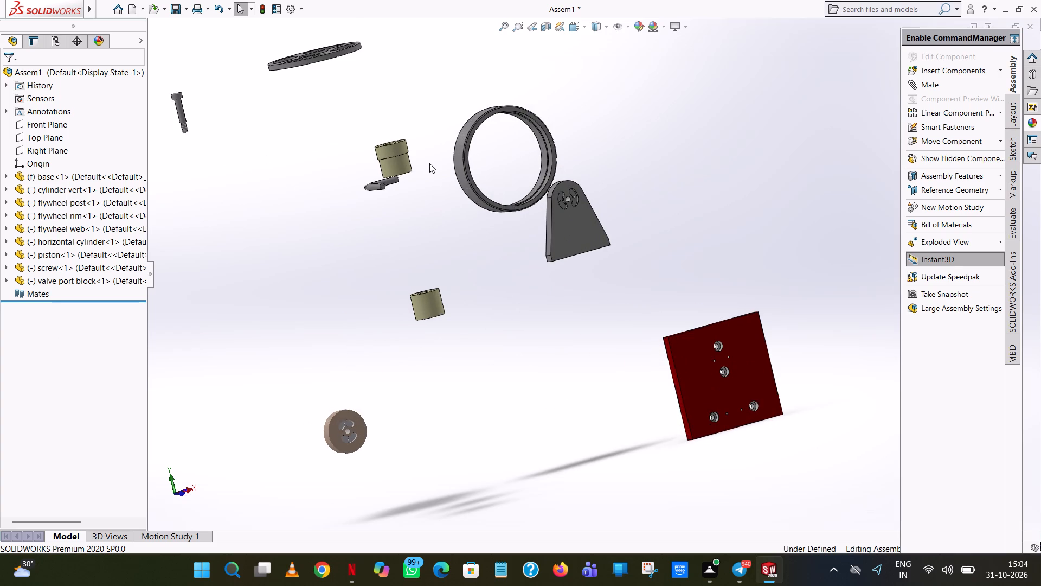
{"action": "scroll", "coordinate": [429, 163], "scroll_direction": "down", "scroll_amount": 6}
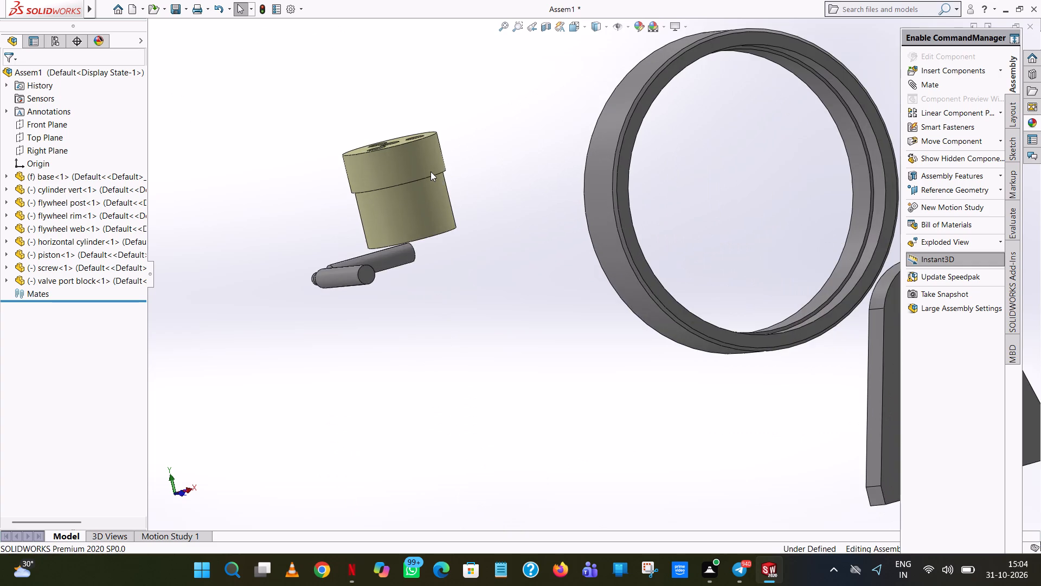
{"action": "middle_click_drag", "start_coordinate": [430, 171], "coordinate": [457, 256]}
{"action": "scroll", "coordinate": [457, 254], "scroll_direction": "up", "scroll_amount": 6}
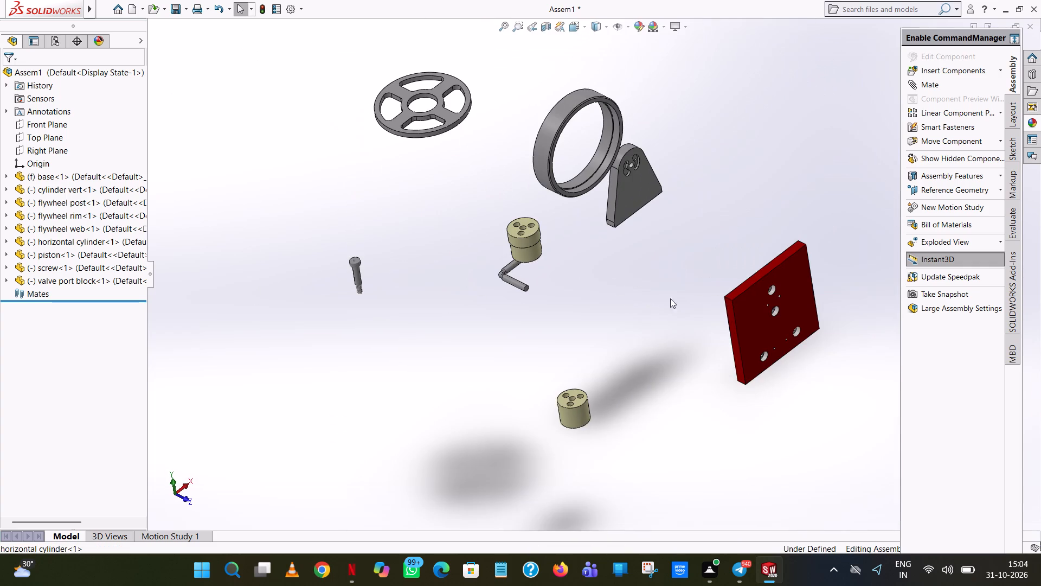
{"action": "middle_click_drag", "start_coordinate": [776, 332], "coordinate": [762, 320]}
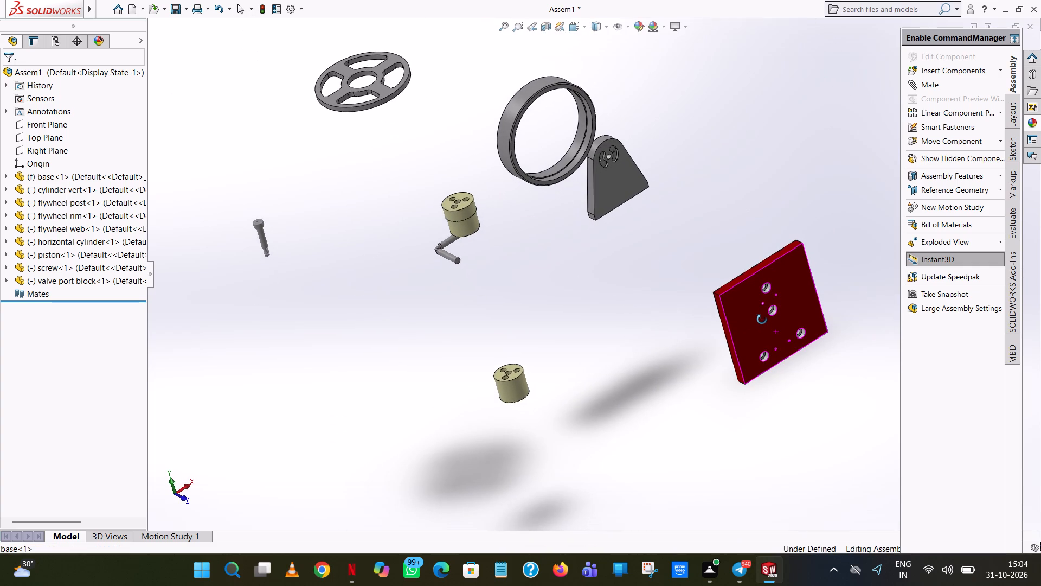
{"action": "middle_click_drag", "start_coordinate": [762, 320], "coordinate": [730, 243]}
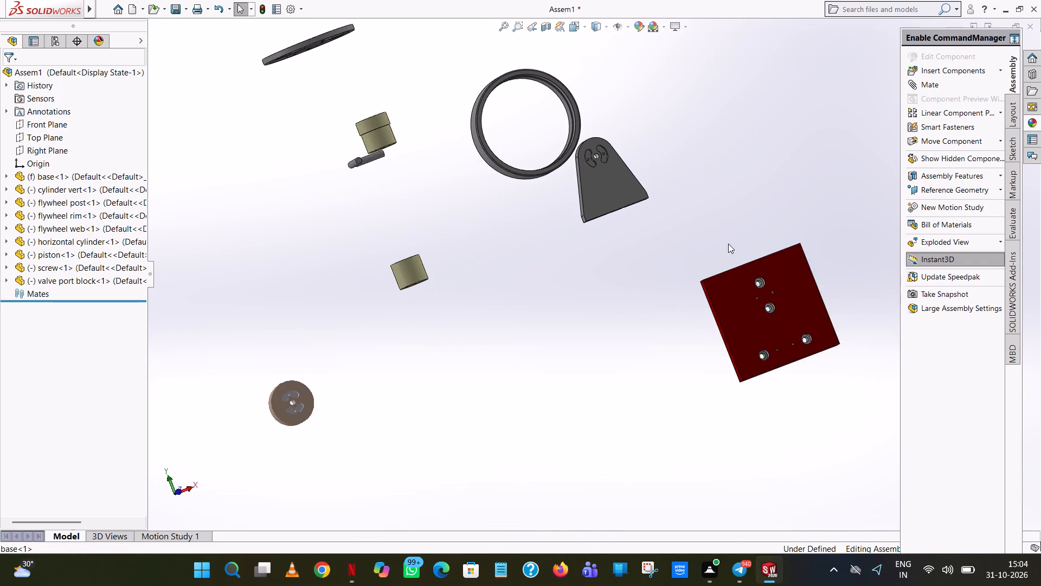
{"action": "scroll", "coordinate": [728, 244], "scroll_direction": "up", "scroll_amount": 1}
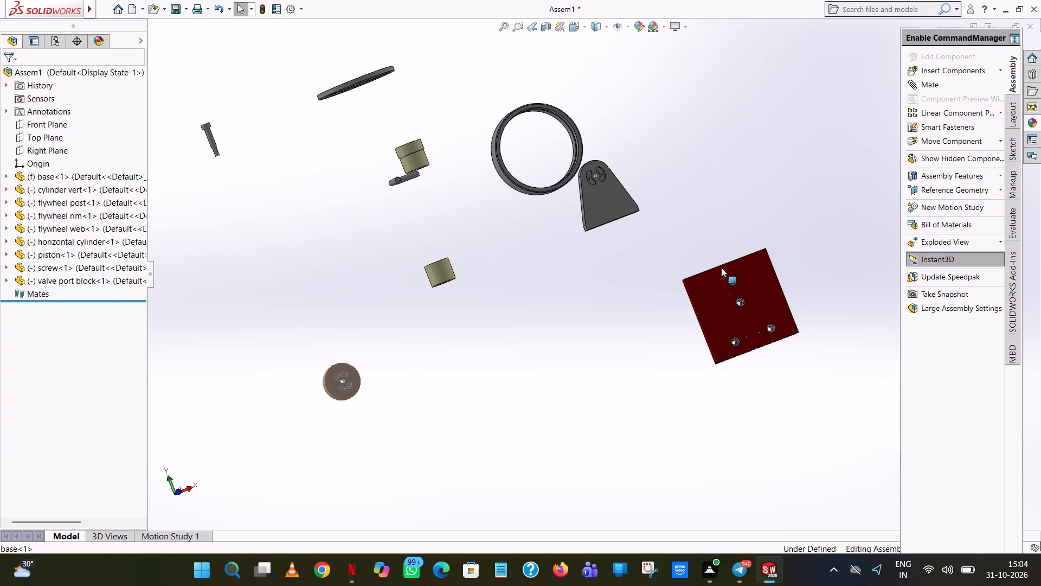
{"action": "middle_click_drag", "start_coordinate": [657, 235], "coordinate": [657, 228]}
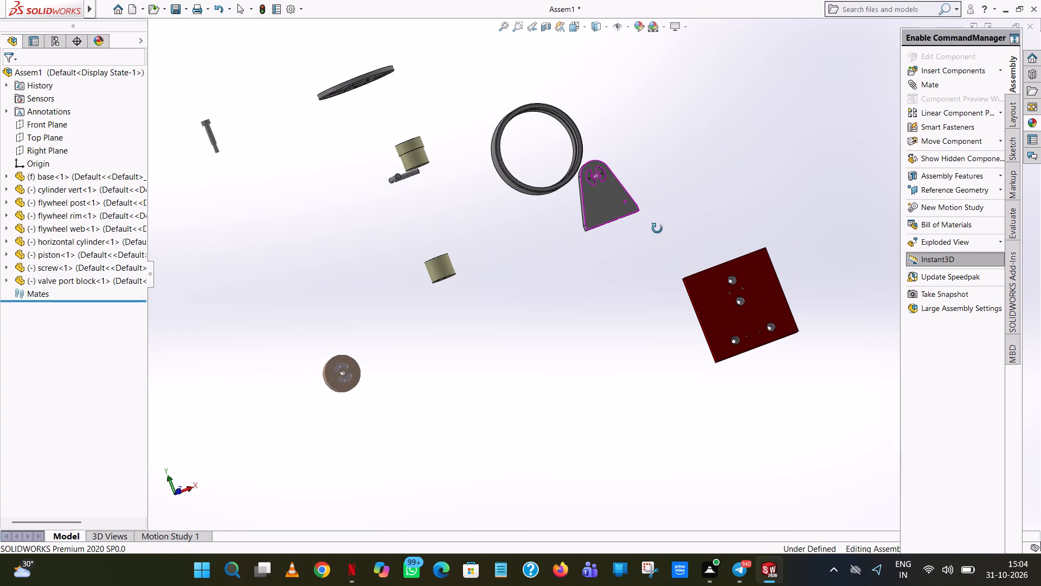
{"action": "middle_click_drag", "start_coordinate": [657, 228], "coordinate": [646, 103]}
{"action": "scroll", "coordinate": [646, 103], "scroll_direction": "up", "scroll_amount": 1}
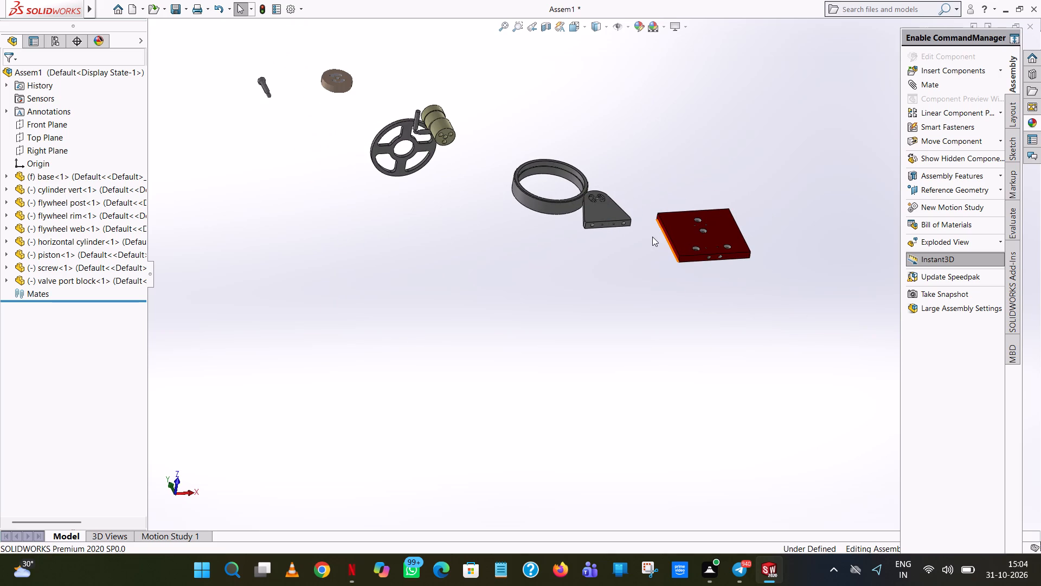
{"action": "middle_click_drag", "start_coordinate": [669, 285], "coordinate": [728, 252]}
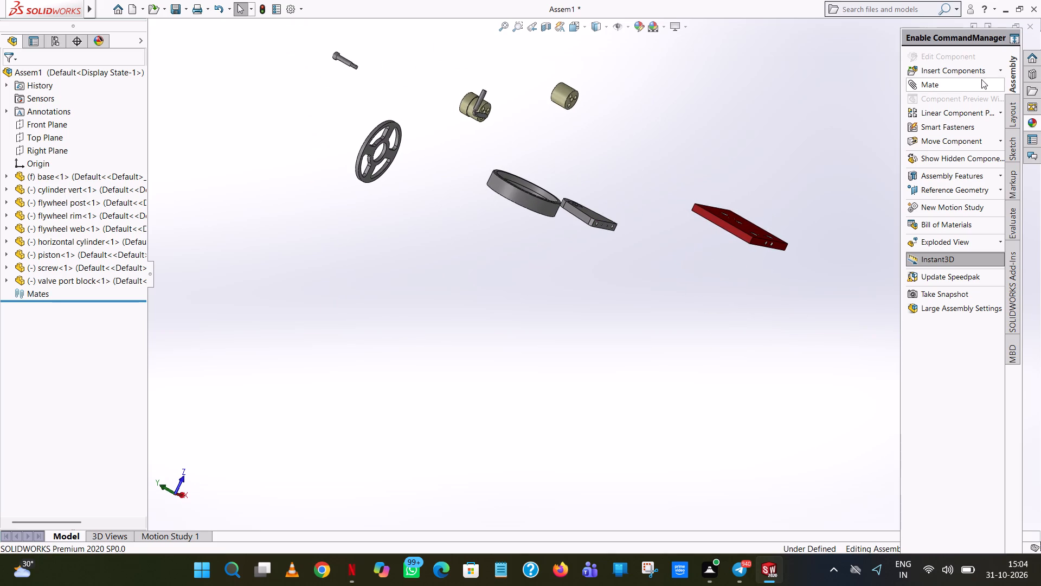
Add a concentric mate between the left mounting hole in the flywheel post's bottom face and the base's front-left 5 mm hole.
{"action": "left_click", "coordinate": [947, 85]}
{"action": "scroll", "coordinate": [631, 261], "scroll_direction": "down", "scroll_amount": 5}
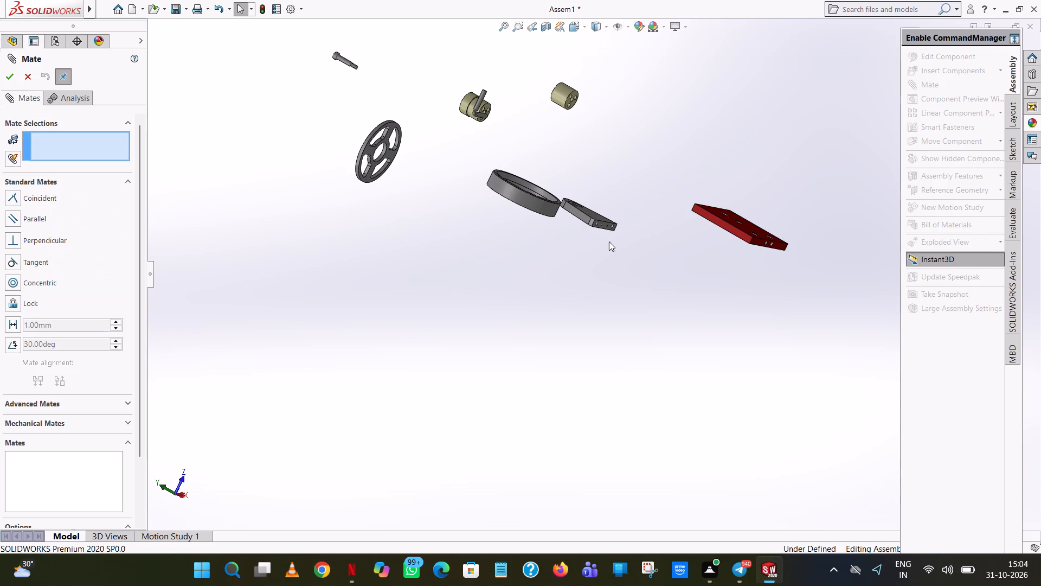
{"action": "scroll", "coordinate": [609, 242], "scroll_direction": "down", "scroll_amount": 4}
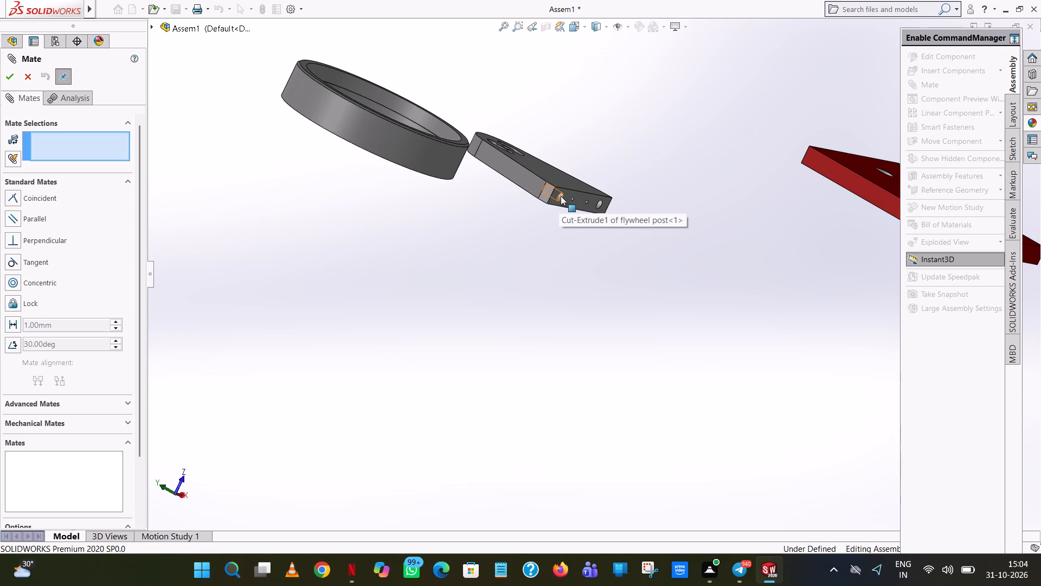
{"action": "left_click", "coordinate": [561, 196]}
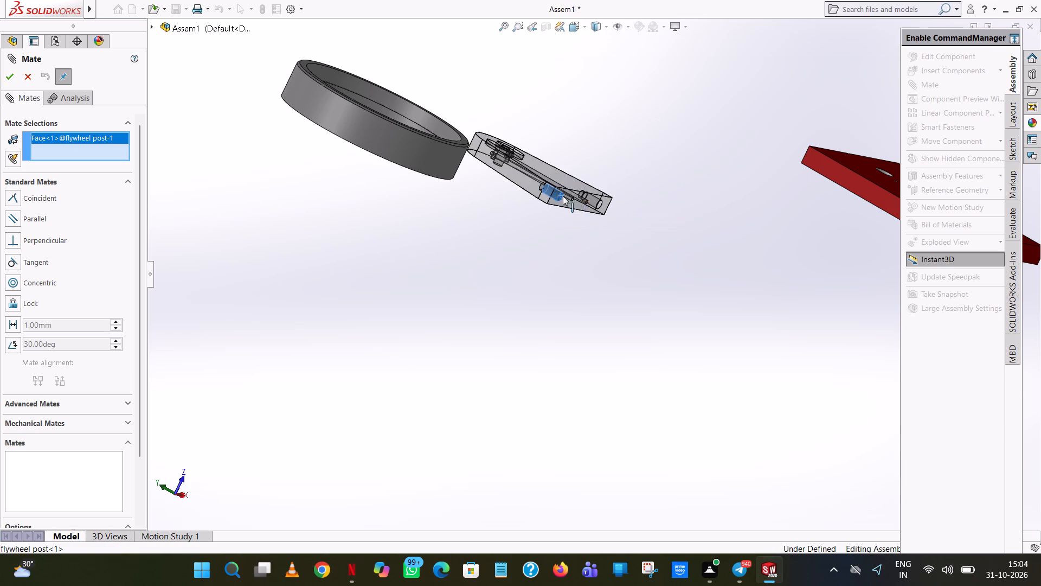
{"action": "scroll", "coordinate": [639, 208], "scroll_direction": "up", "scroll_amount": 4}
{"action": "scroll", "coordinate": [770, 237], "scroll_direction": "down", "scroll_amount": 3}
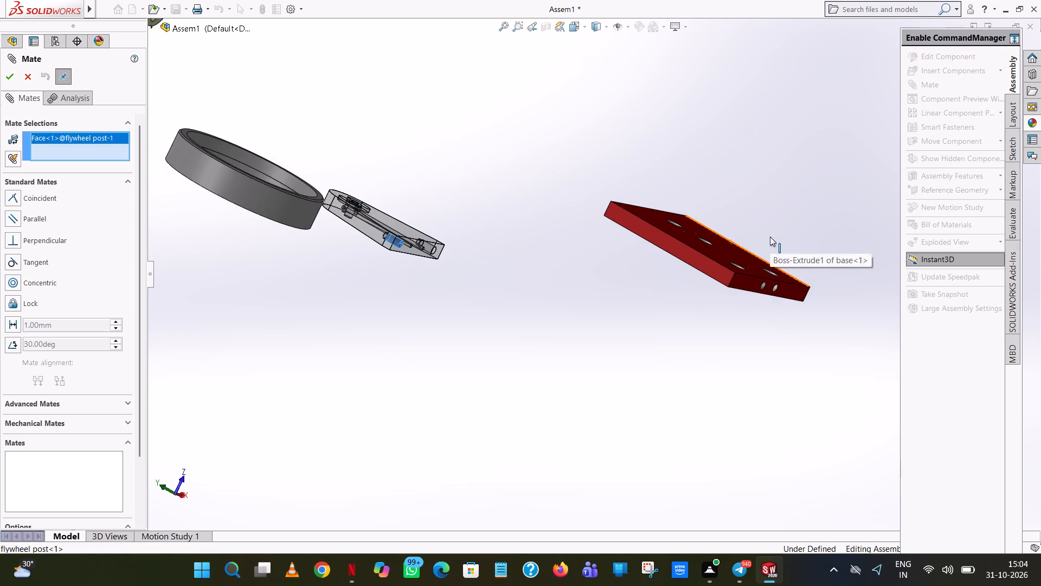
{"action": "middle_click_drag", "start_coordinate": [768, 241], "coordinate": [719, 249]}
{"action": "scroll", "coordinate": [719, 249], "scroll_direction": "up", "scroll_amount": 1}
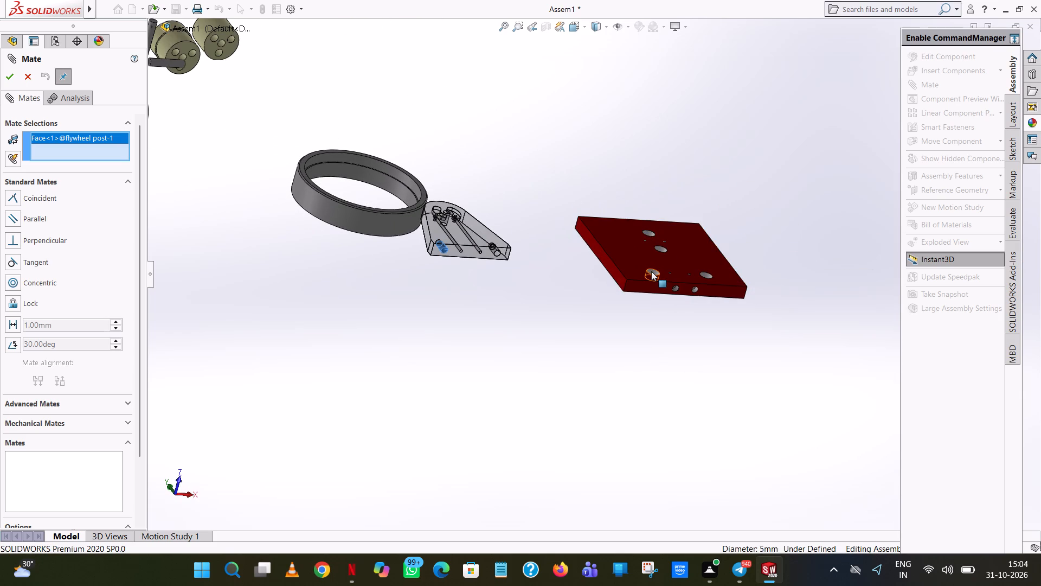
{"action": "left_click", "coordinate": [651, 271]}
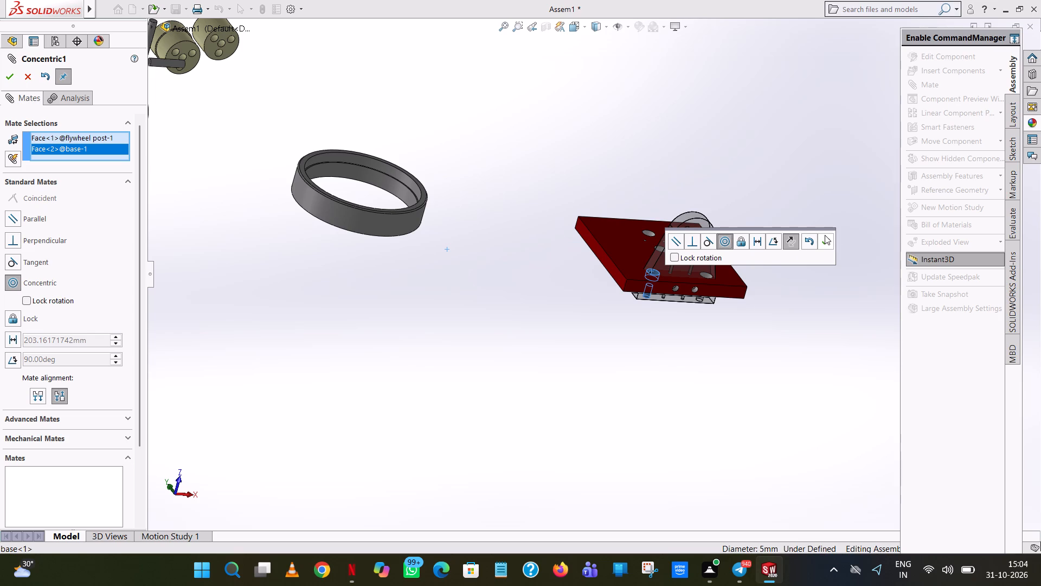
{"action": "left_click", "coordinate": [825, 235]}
Raise the flywheel post above the base plate, swing it around the mated hole, and close the mate command.
{"action": "left_click_drag", "start_coordinate": [683, 227], "coordinate": [690, 145]}
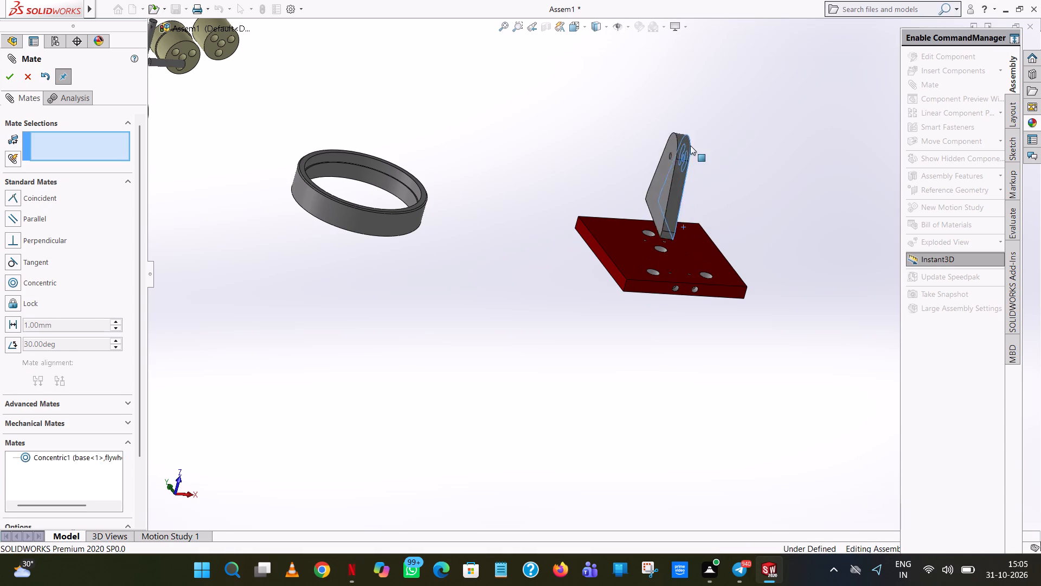
{"action": "left_click_drag", "start_coordinate": [690, 145], "coordinate": [676, 158]}
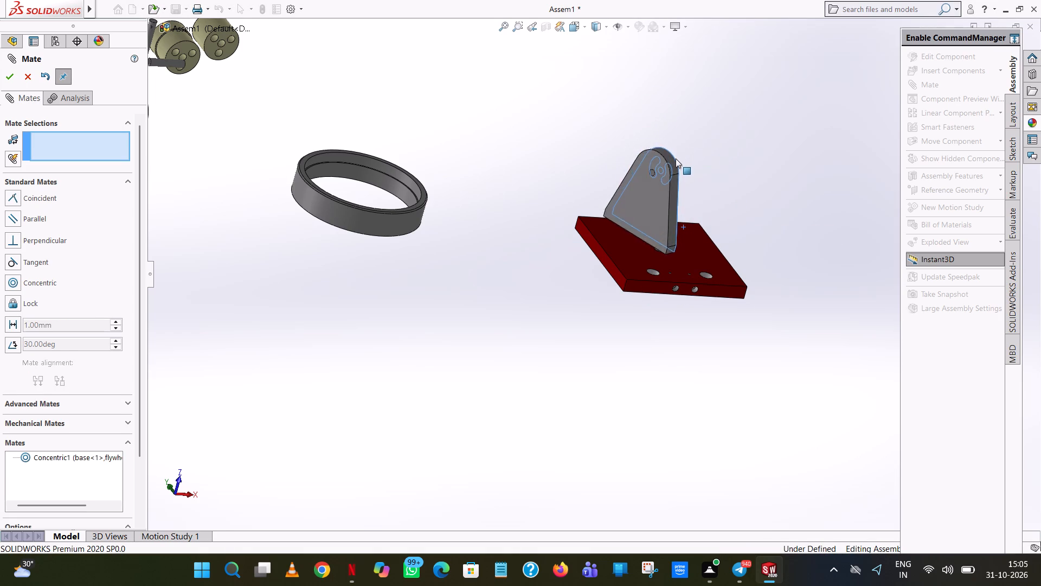
{"action": "left_click_drag", "start_coordinate": [676, 158], "coordinate": [640, 161]}
{"action": "scroll", "coordinate": [31, 362], "scroll_direction": "down", "scroll_amount": 3}
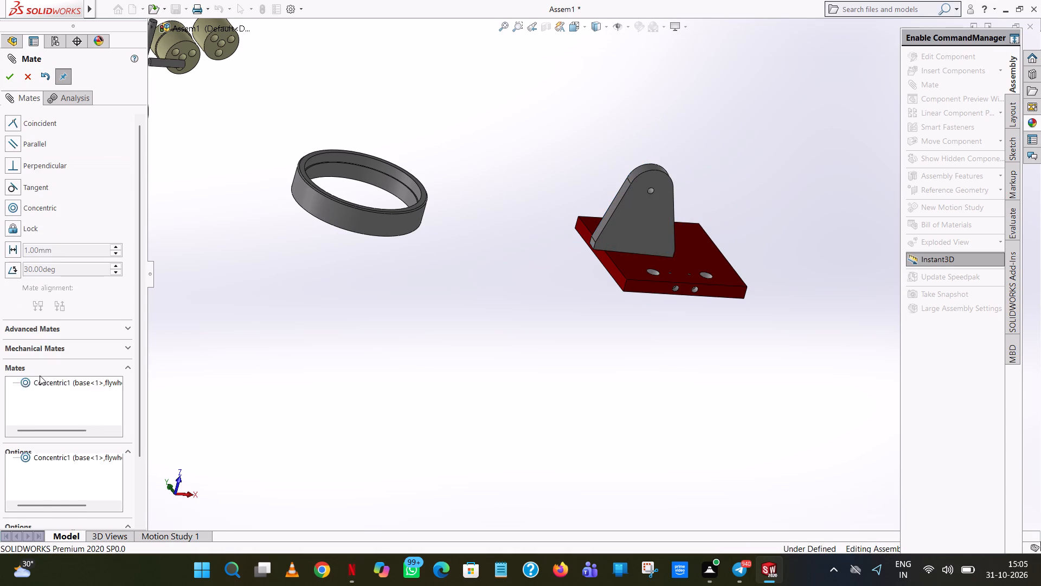
{"action": "scroll", "coordinate": [40, 375], "scroll_direction": "down", "scroll_amount": 5}
{"action": "left_click", "coordinate": [25, 74]}
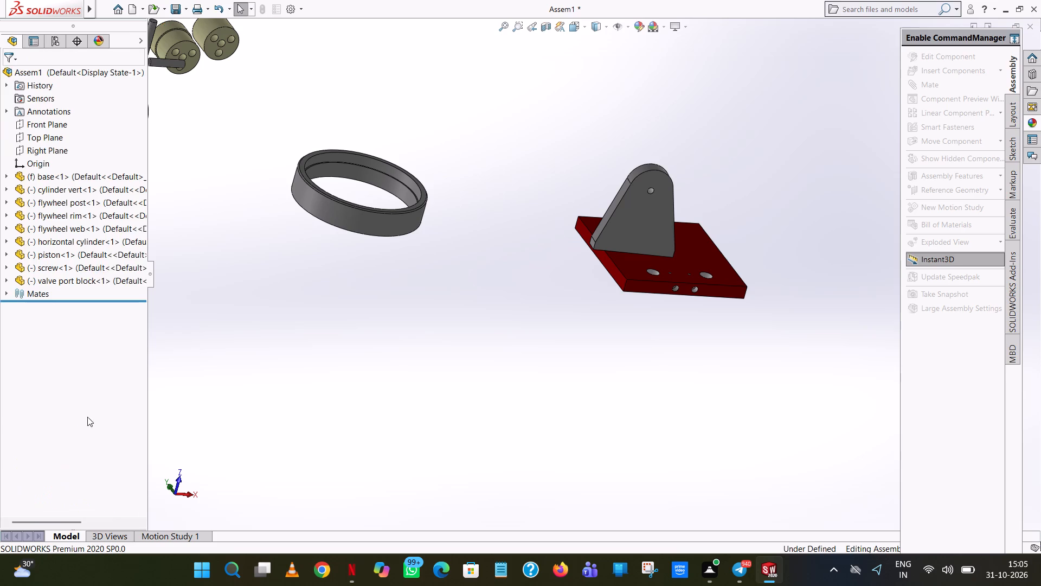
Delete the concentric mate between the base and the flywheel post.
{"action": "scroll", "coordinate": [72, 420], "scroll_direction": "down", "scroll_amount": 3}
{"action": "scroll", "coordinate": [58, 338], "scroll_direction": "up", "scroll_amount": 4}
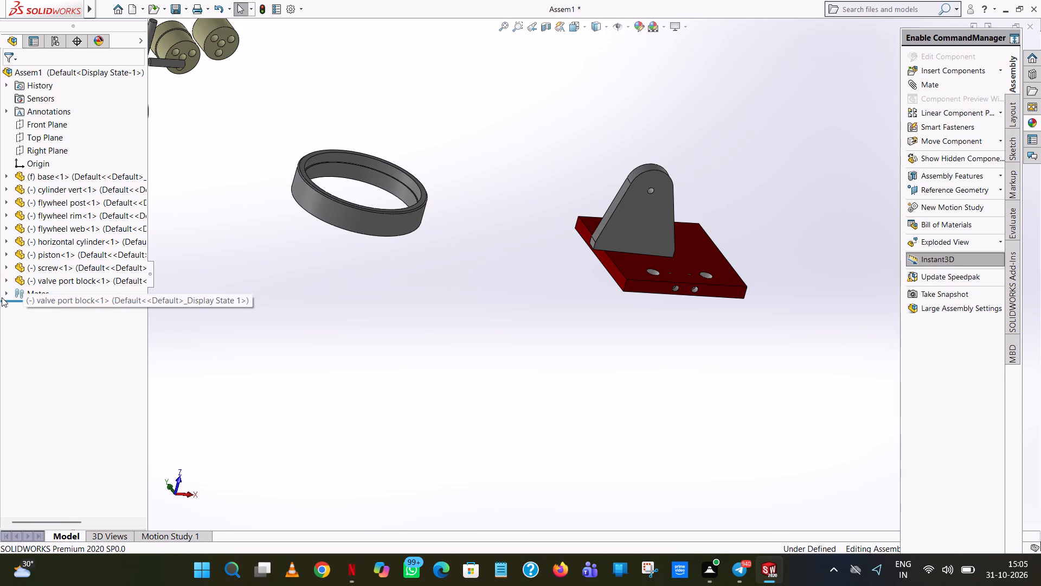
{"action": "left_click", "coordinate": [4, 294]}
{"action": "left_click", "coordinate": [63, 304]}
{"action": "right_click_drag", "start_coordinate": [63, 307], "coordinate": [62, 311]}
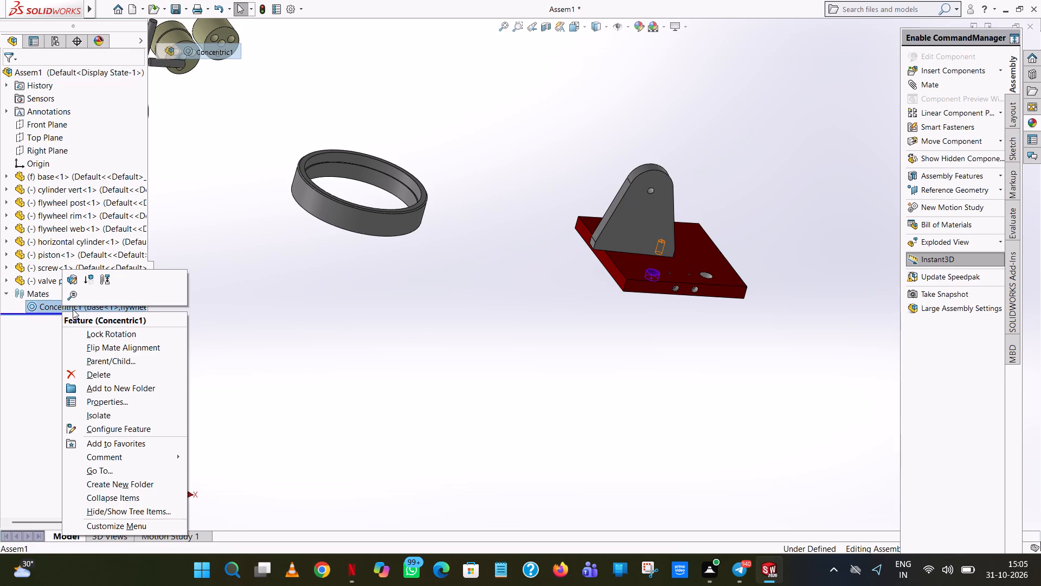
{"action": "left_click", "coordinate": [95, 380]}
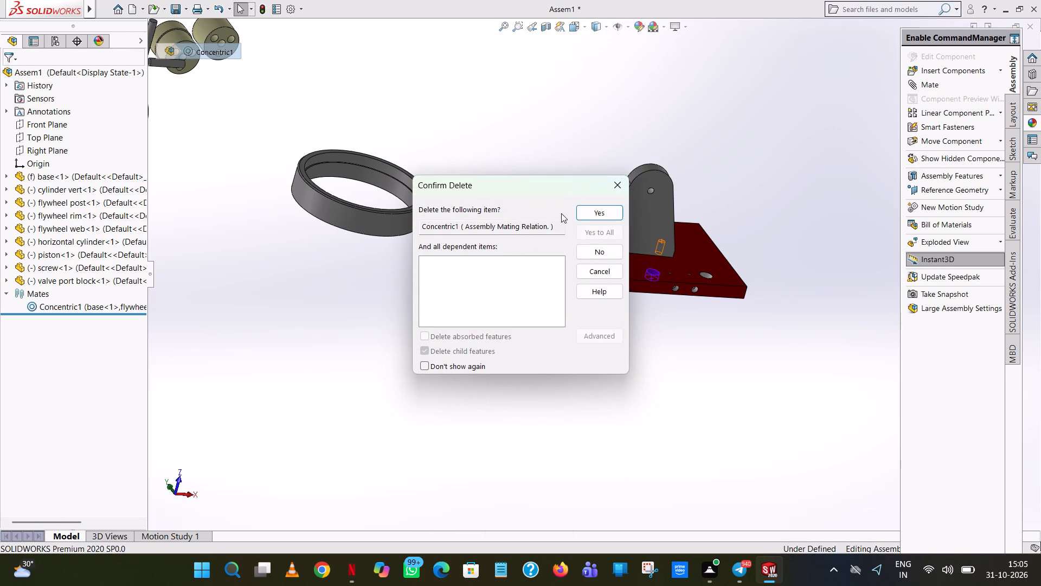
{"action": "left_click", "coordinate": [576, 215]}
Add a concentric mate between the right mounting hole in the flywheel post's bottom face and the base's front-right 5 mm hole.
{"action": "left_click", "coordinate": [937, 86]}
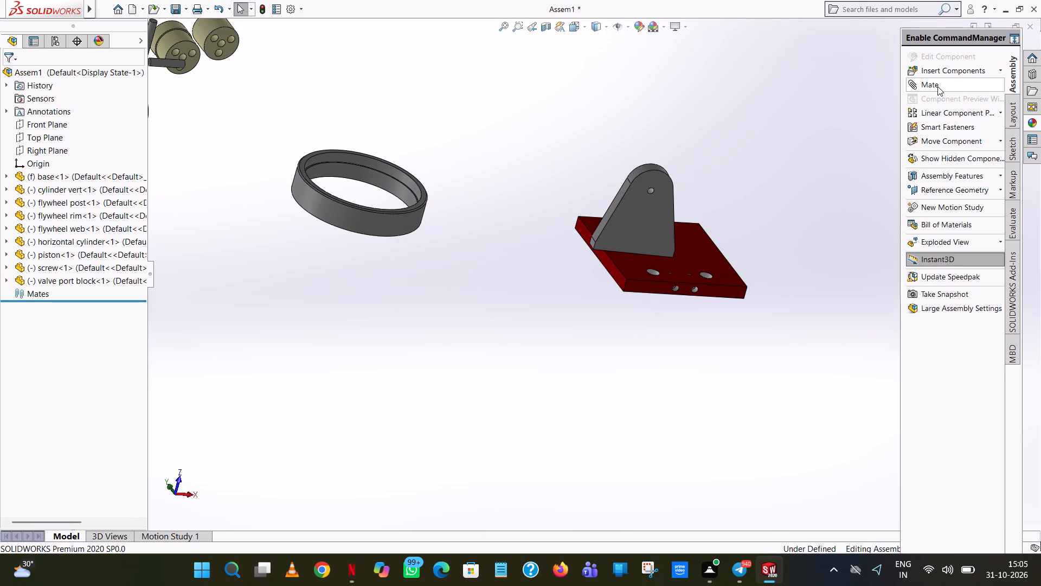
{"action": "middle_click_drag", "start_coordinate": [684, 209], "coordinate": [670, 122]}
{"action": "scroll", "coordinate": [683, 210], "scroll_direction": "up", "scroll_amount": 1}
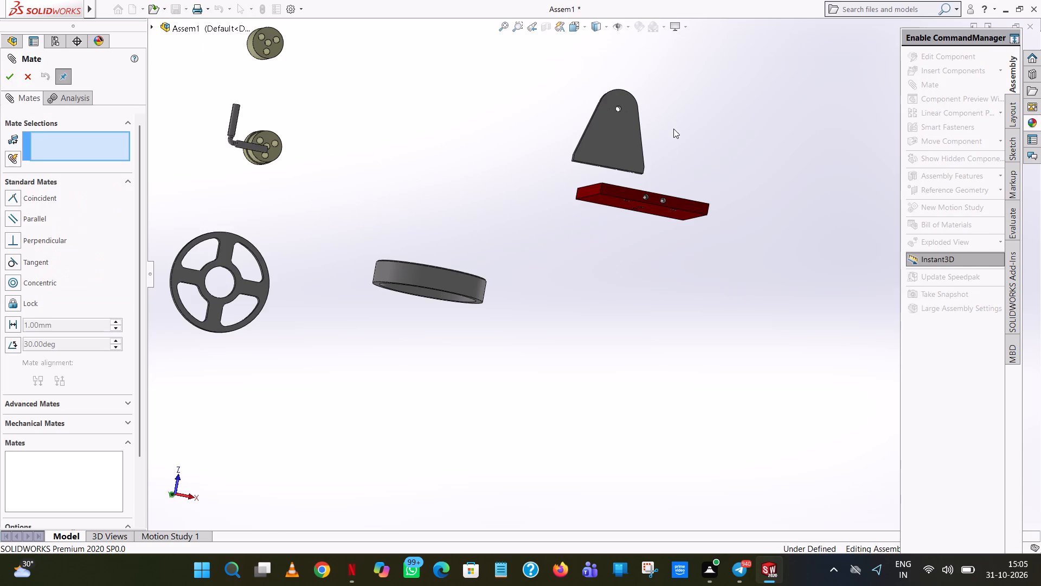
{"action": "scroll", "coordinate": [633, 178], "scroll_direction": "down", "scroll_amount": 10}
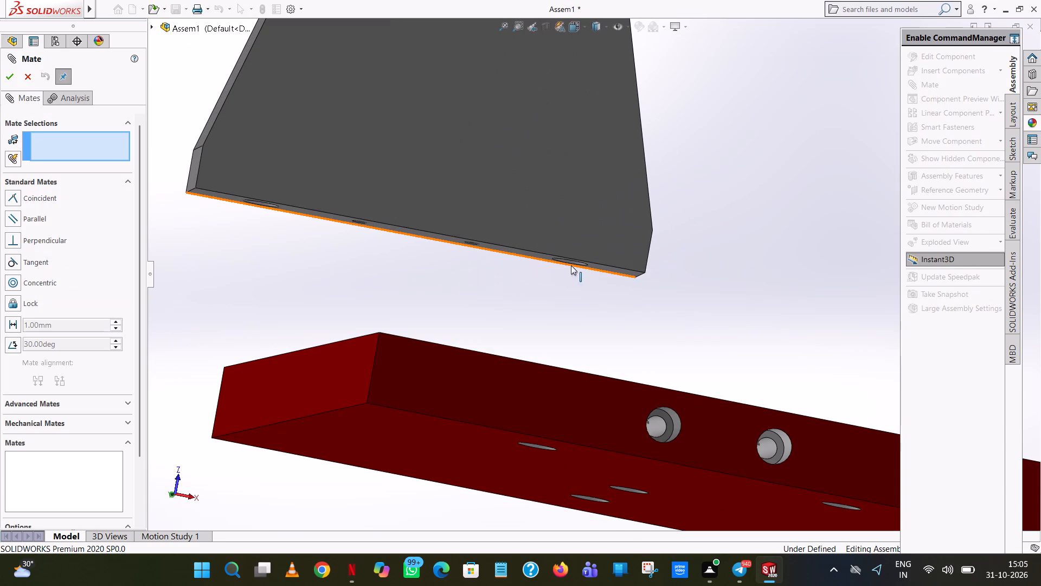
{"action": "scroll", "coordinate": [567, 266], "scroll_direction": "down", "scroll_amount": 9}
{"action": "middle_click_drag", "start_coordinate": [596, 254], "coordinate": [602, 221]}
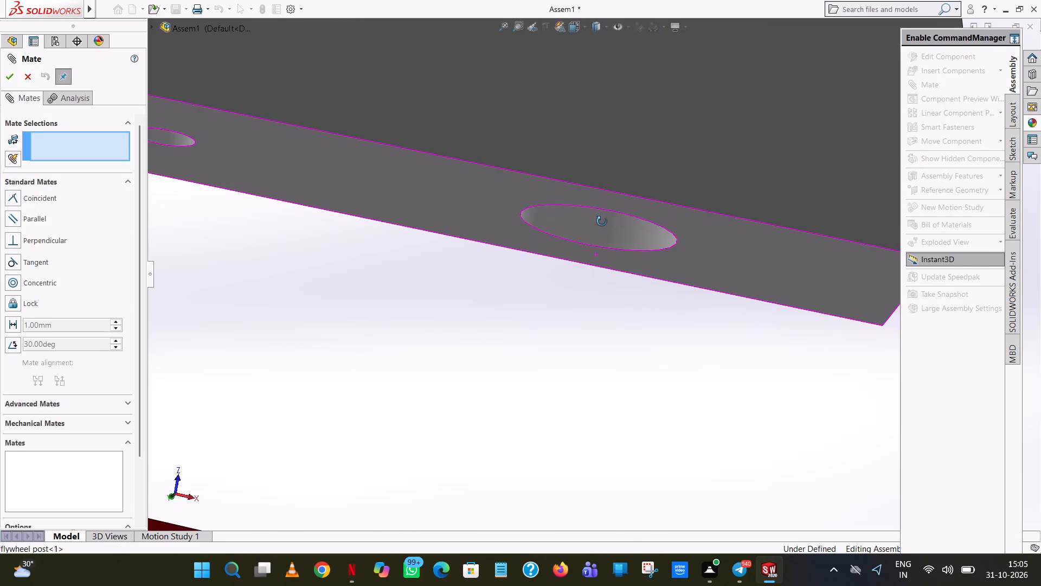
{"action": "middle_click_drag", "start_coordinate": [602, 221], "coordinate": [604, 212]}
{"action": "left_click", "coordinate": [607, 208]}
{"action": "scroll", "coordinate": [607, 214], "scroll_direction": "up", "scroll_amount": 14}
{"action": "middle_click_drag", "start_coordinate": [677, 251], "coordinate": [683, 305]}
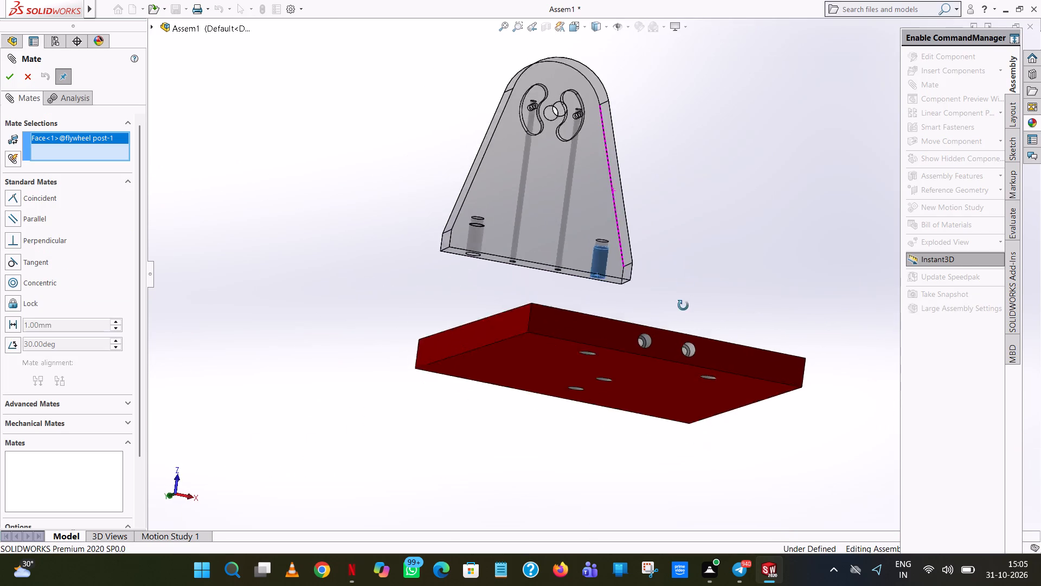
{"action": "middle_click_drag", "start_coordinate": [683, 305], "coordinate": [691, 418]}
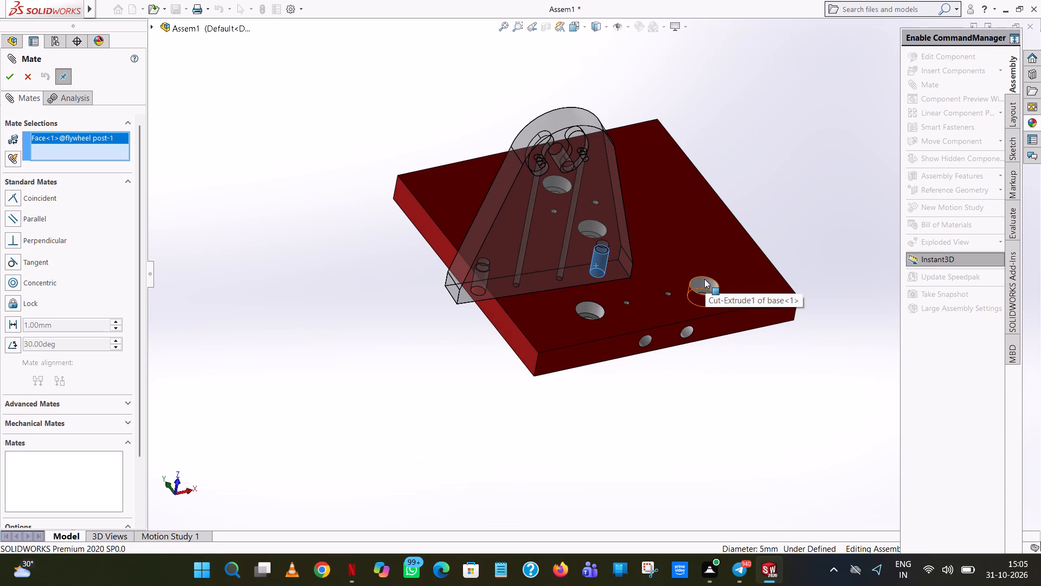
{"action": "left_click", "coordinate": [704, 279]}
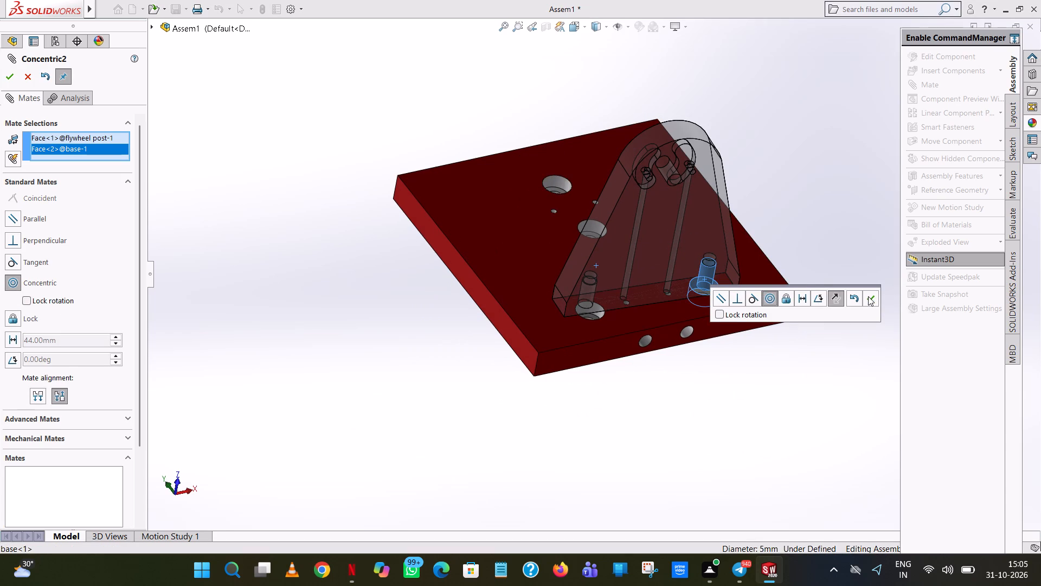
{"action": "left_click", "coordinate": [868, 296]}
Add a concentric mate between the left mounting hole in the flywheel post's bottom face and the base's front-left 5 mm hole.
{"action": "left_click", "coordinate": [27, 193]}
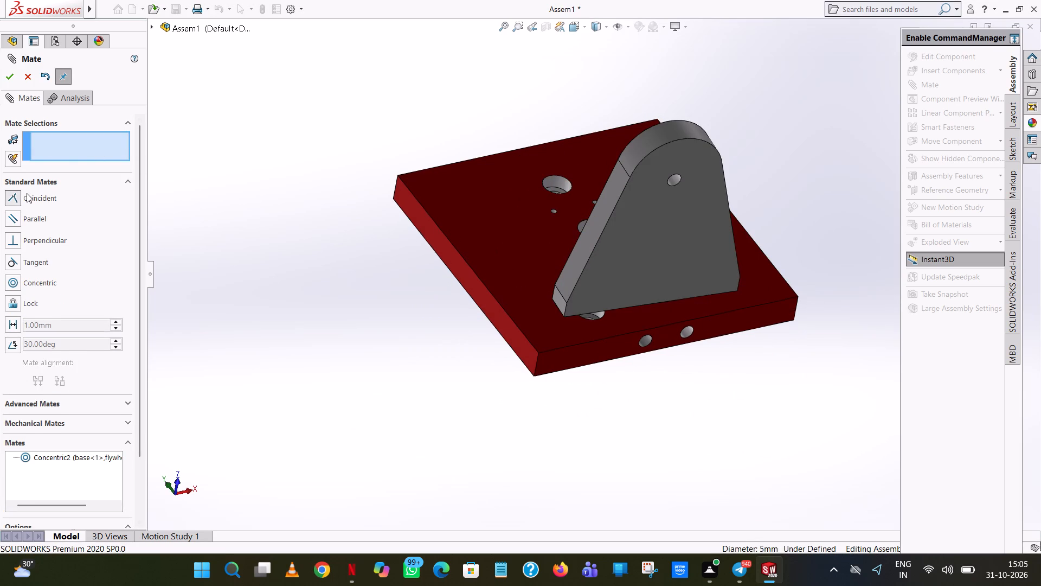
{"action": "left_click", "coordinate": [21, 291]}
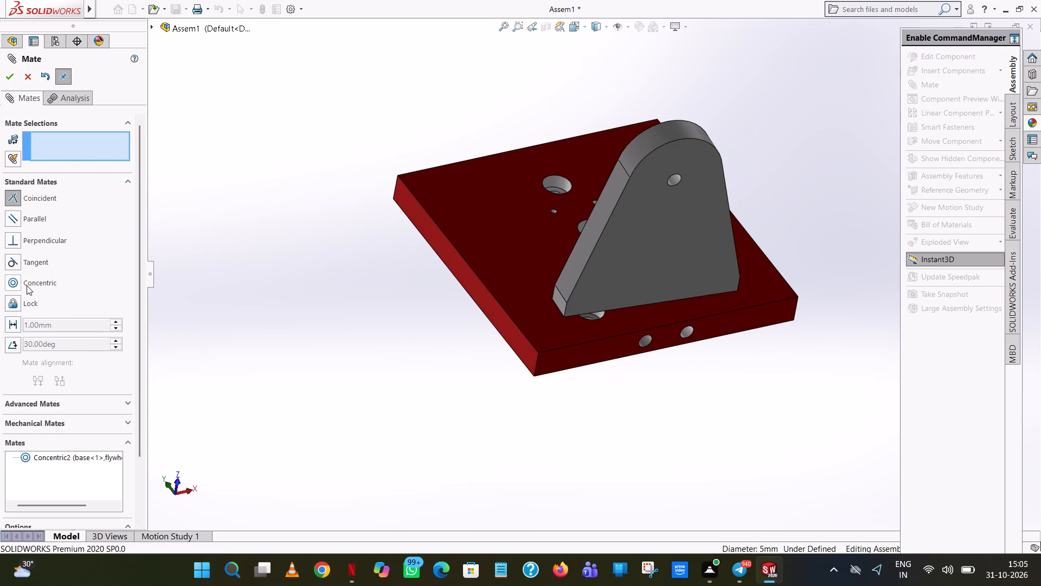
{"action": "left_click", "coordinate": [21, 281]}
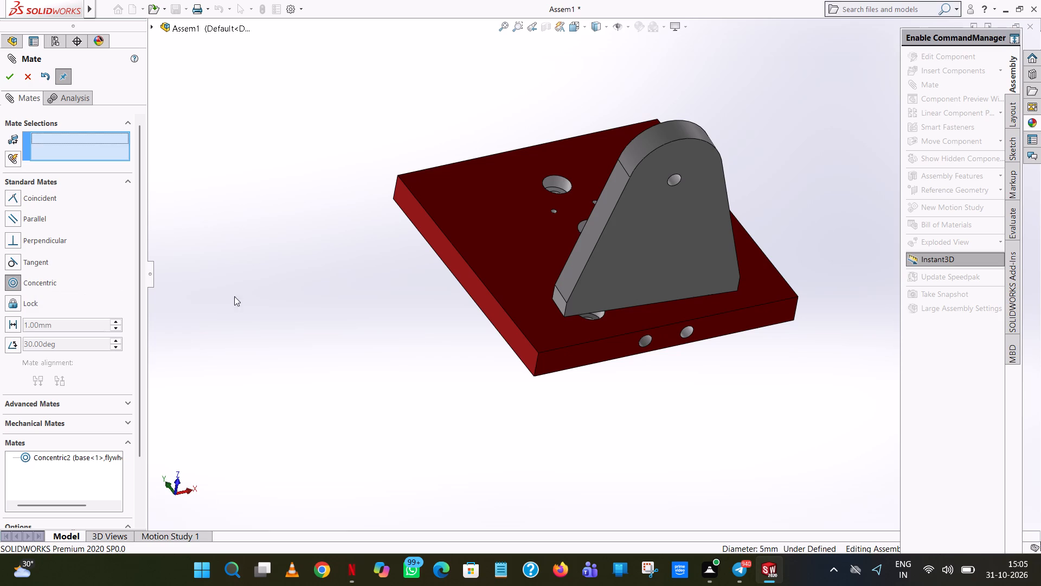
{"action": "scroll", "coordinate": [601, 290], "scroll_direction": "down", "scroll_amount": 10}
{"action": "scroll", "coordinate": [551, 388], "scroll_direction": "down", "scroll_amount": 4}
{"action": "middle_click_drag", "start_coordinate": [551, 393], "coordinate": [576, 69]}
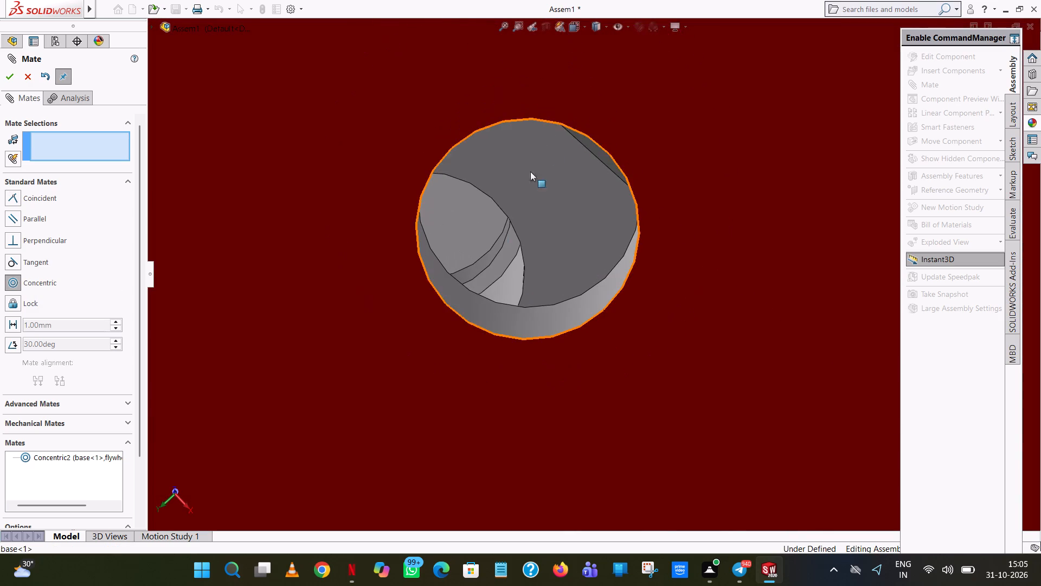
{"action": "left_click", "coordinate": [513, 265]}
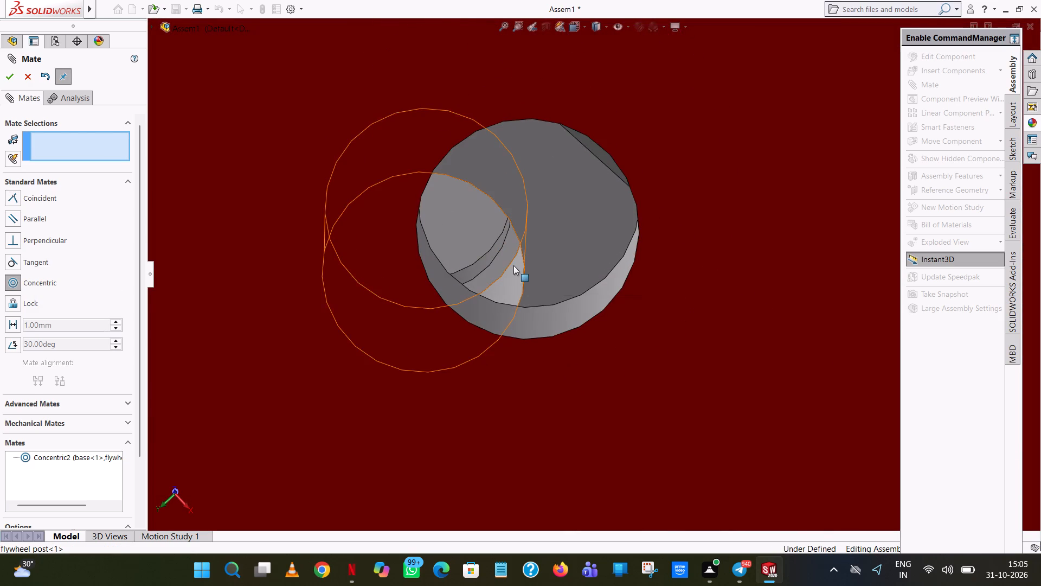
{"action": "left_click", "coordinate": [586, 297]}
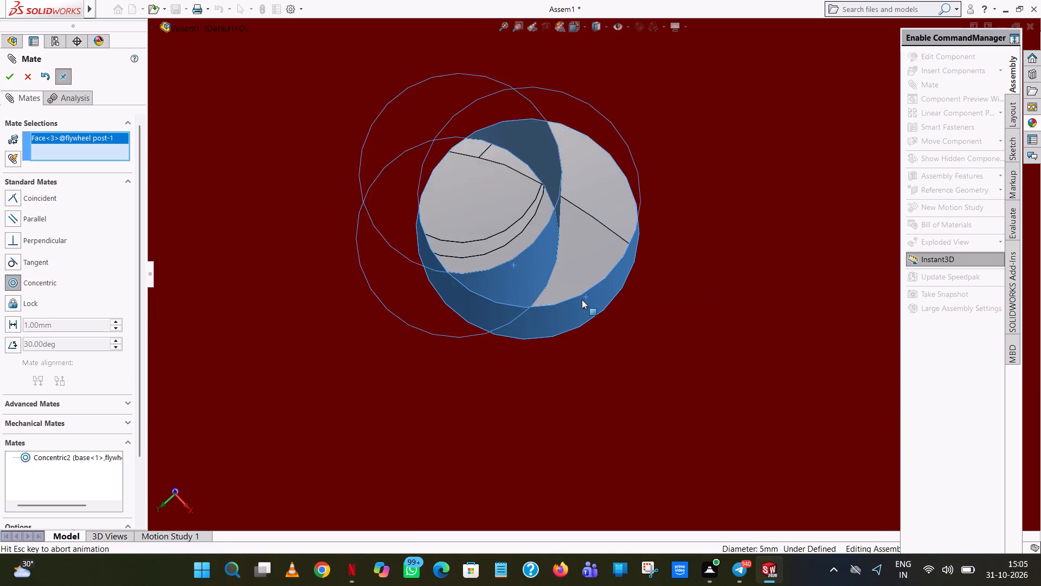
{"action": "left_click", "coordinate": [746, 320]}
Move the horizontal cylinder out of the ring to a free spot beside the base plate.
{"action": "scroll", "coordinate": [703, 304], "scroll_direction": "up", "scroll_amount": 8}
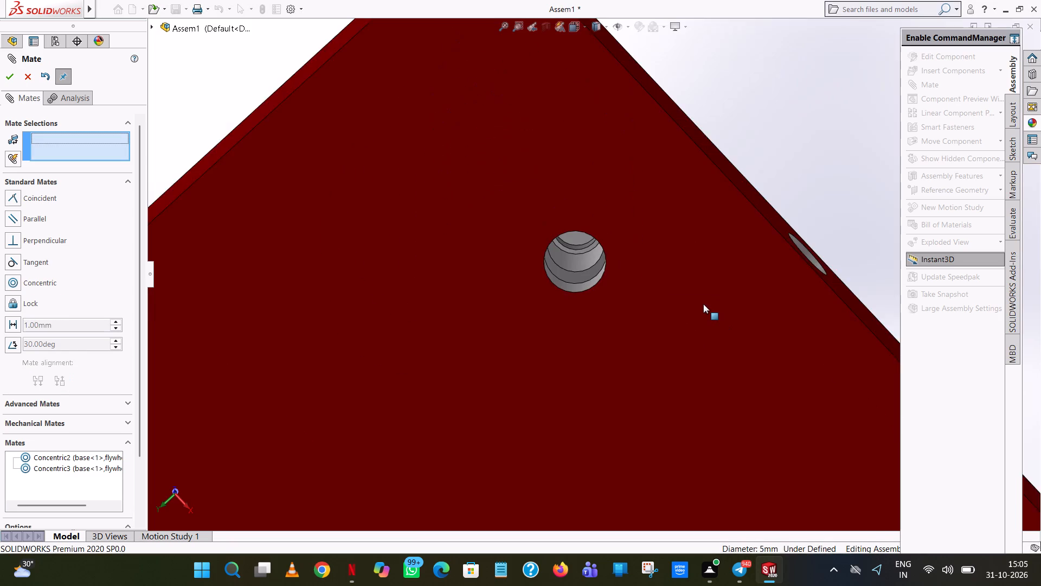
{"action": "middle_click_drag", "start_coordinate": [720, 160], "coordinate": [705, 450]}
{"action": "scroll", "coordinate": [744, 230], "scroll_direction": "up", "scroll_amount": 5}
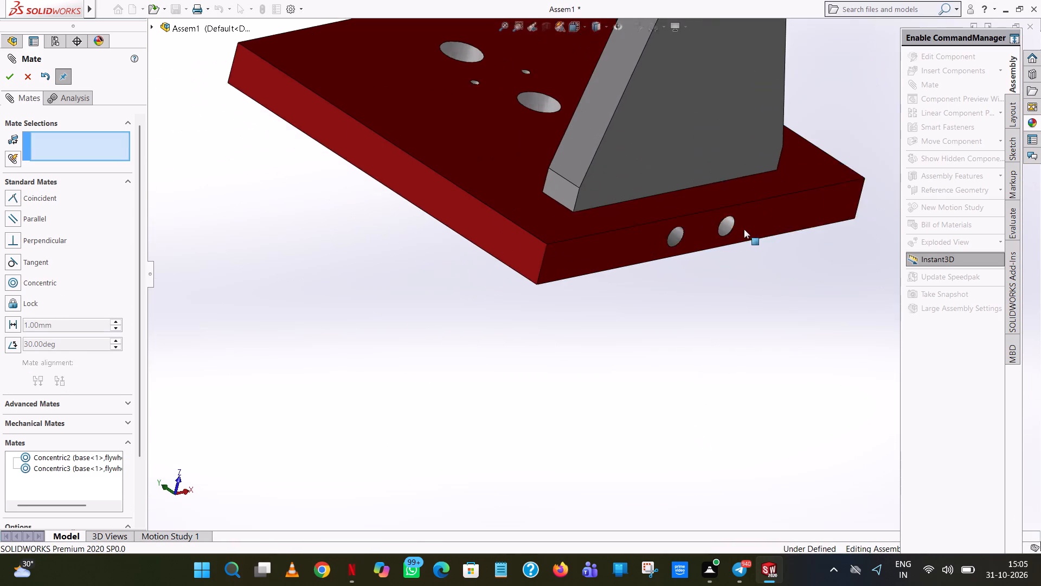
{"action": "scroll", "coordinate": [744, 229], "scroll_direction": "up", "scroll_amount": 2}
{"action": "middle_click_drag", "start_coordinate": [766, 204], "coordinate": [826, 273]}
{"action": "scroll", "coordinate": [814, 196], "scroll_direction": "up", "scroll_amount": 1}
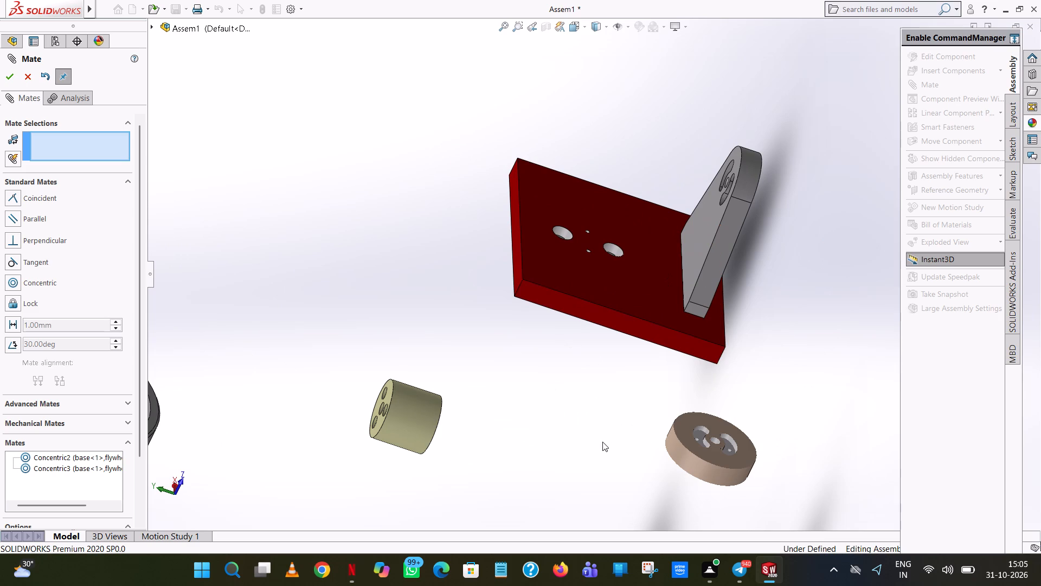
{"action": "scroll", "coordinate": [505, 358], "scroll_direction": "up", "scroll_amount": 2}
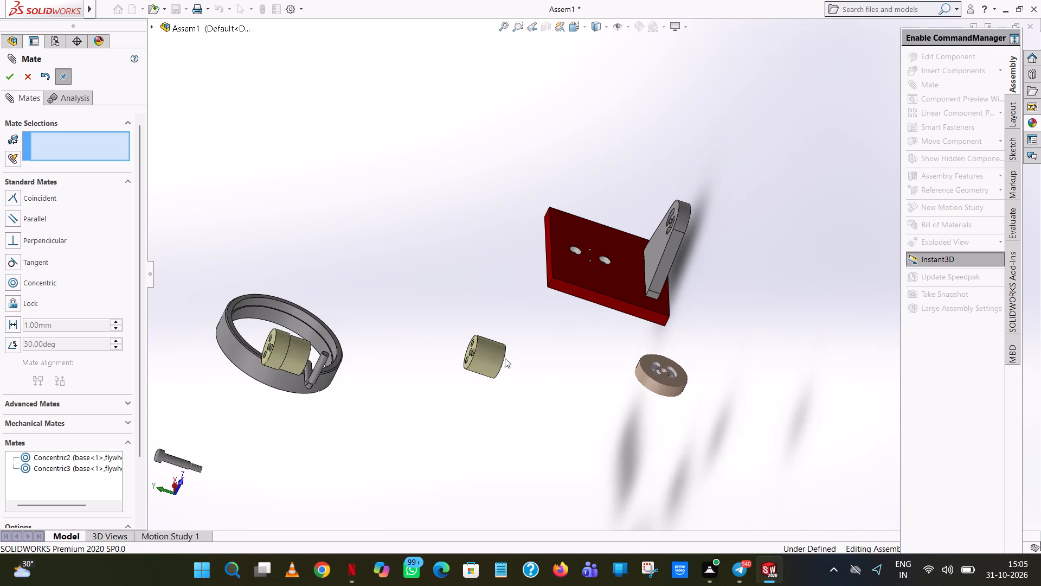
{"action": "scroll", "coordinate": [505, 358], "scroll_direction": "up", "scroll_amount": 2}
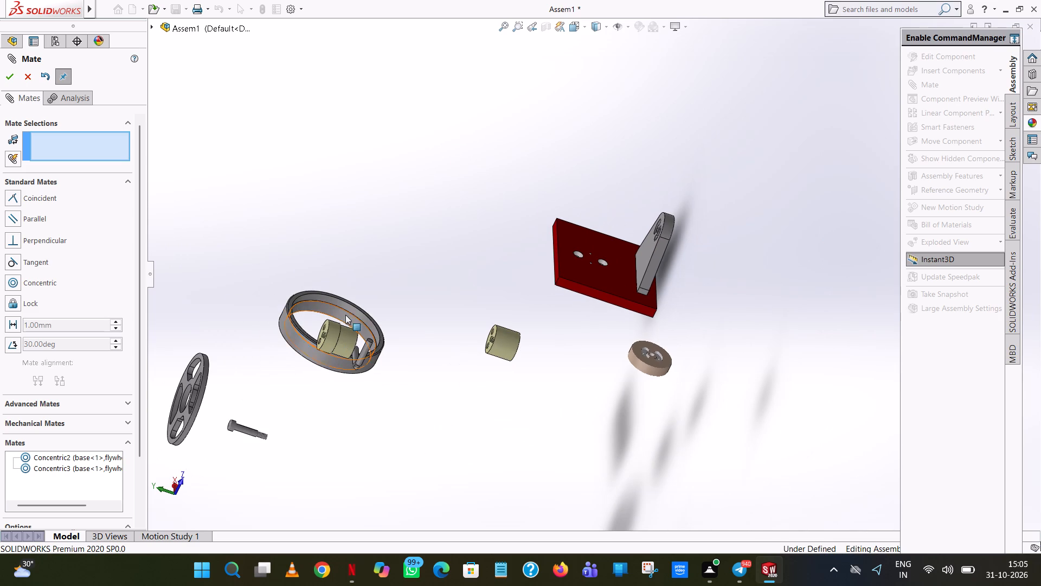
{"action": "left_click_drag", "start_coordinate": [327, 343], "coordinate": [573, 158]}
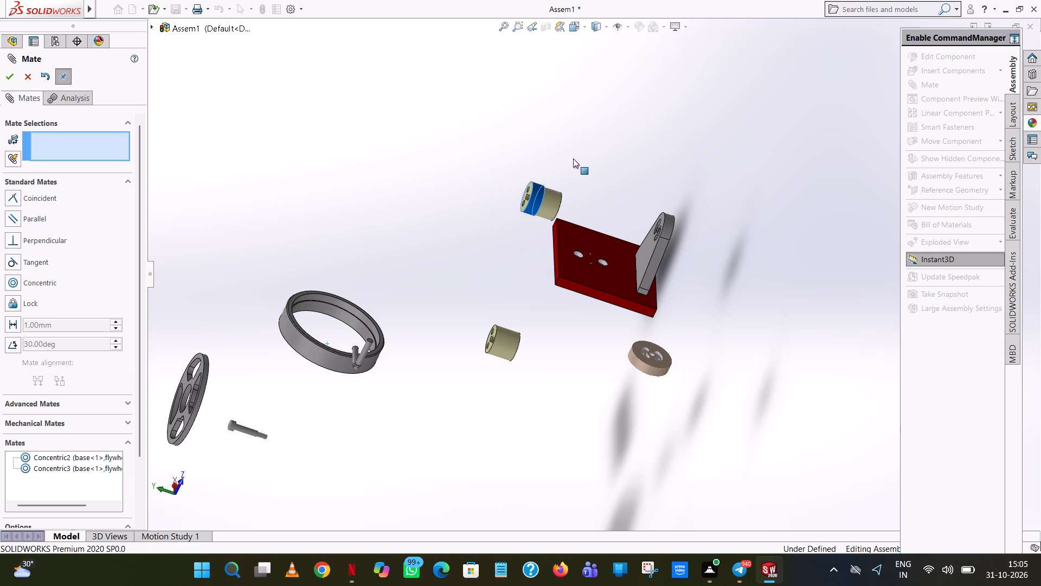
{"action": "left_click_drag", "start_coordinate": [573, 158], "coordinate": [607, 134]}
{"action": "left_click", "coordinate": [541, 184]}
Examine the holes in the horizontal cylinder's end face and the base plate's holes from several angles.
{"action": "scroll", "coordinate": [543, 188], "scroll_direction": "up", "scroll_amount": 1}
{"action": "middle_click_drag", "start_coordinate": [546, 194], "coordinate": [611, 253]}
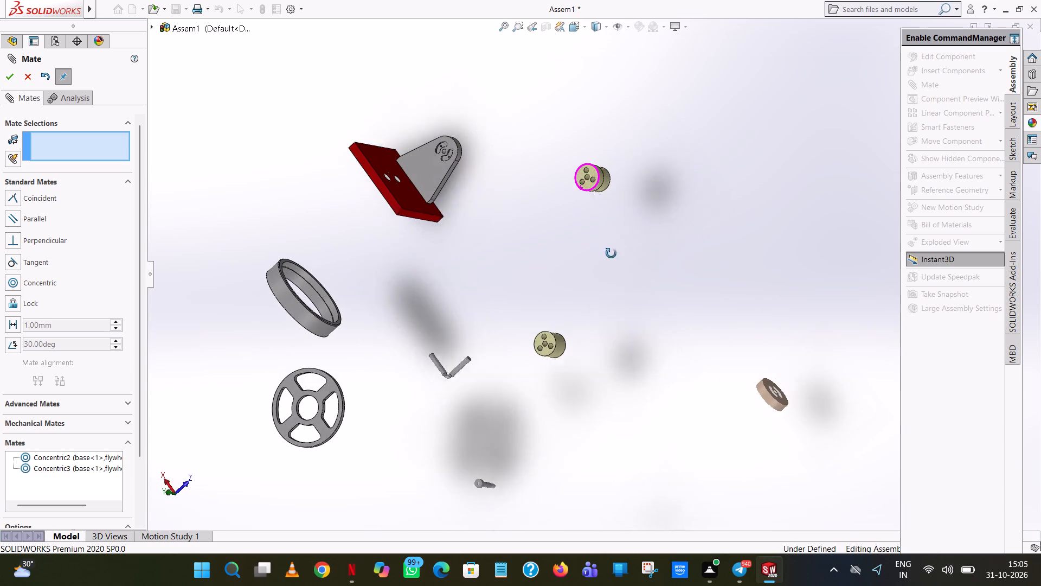
{"action": "middle_click_drag", "start_coordinate": [611, 253], "coordinate": [616, 265]}
{"action": "scroll", "coordinate": [594, 214], "scroll_direction": "down", "scroll_amount": 2}
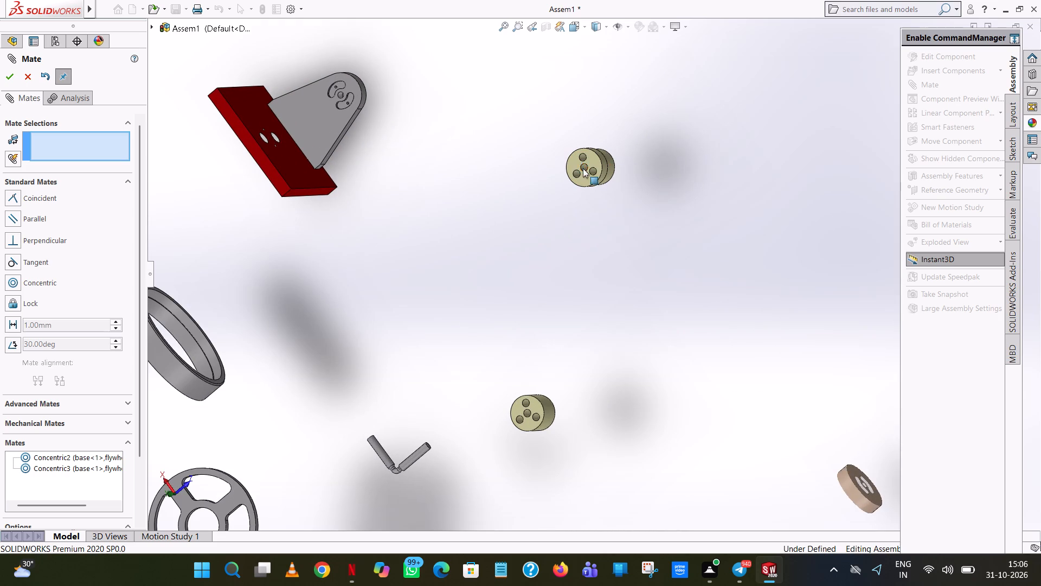
{"action": "scroll", "coordinate": [452, 177], "scroll_direction": "down", "scroll_amount": 1}
{"action": "middle_click_drag", "start_coordinate": [448, 180], "coordinate": [452, 199]}
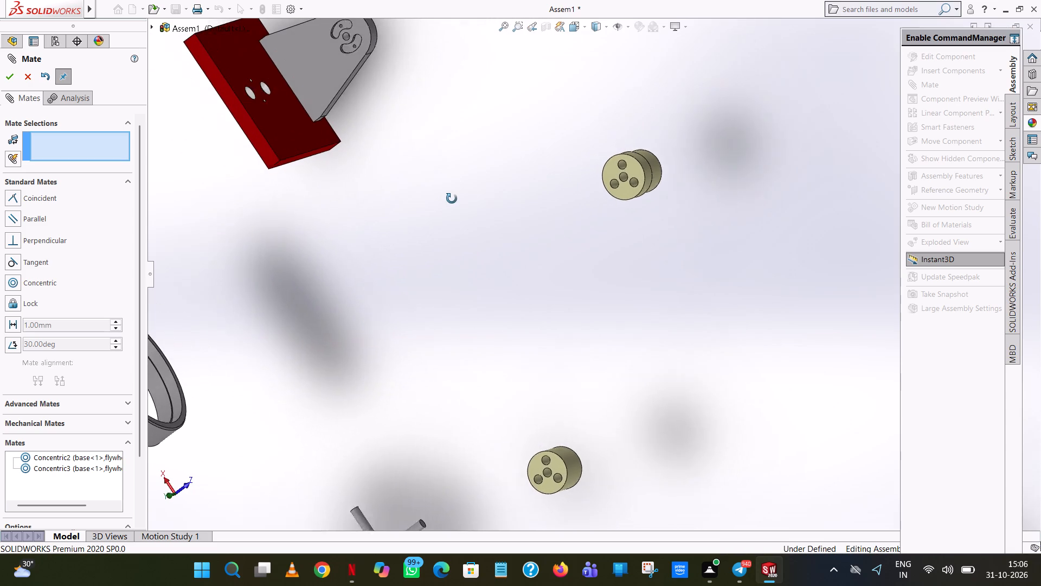
{"action": "middle_click_drag", "start_coordinate": [452, 199], "coordinate": [458, 196]}
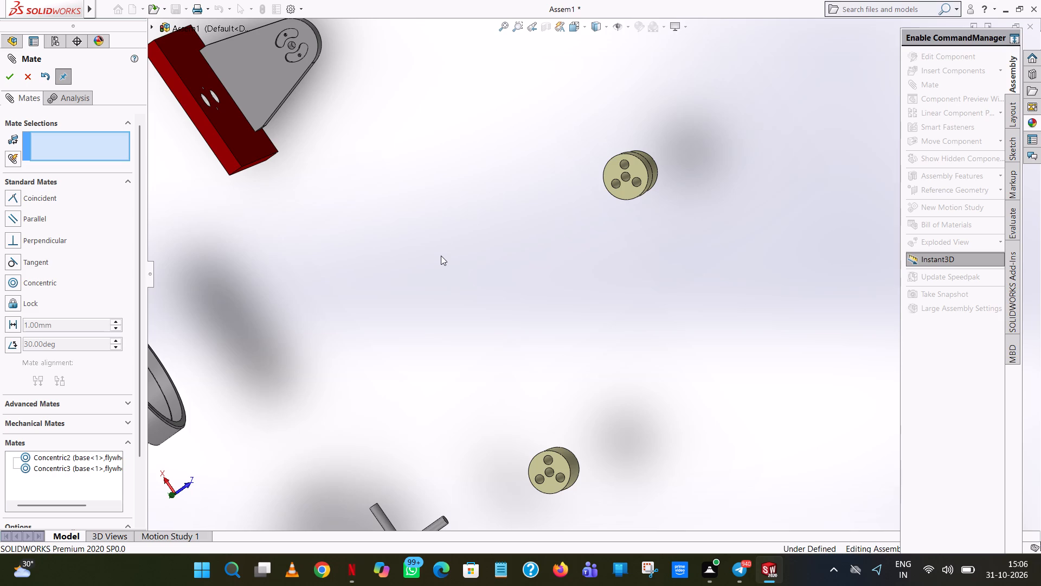
{"action": "scroll", "coordinate": [498, 383], "scroll_direction": "up", "scroll_amount": 4}
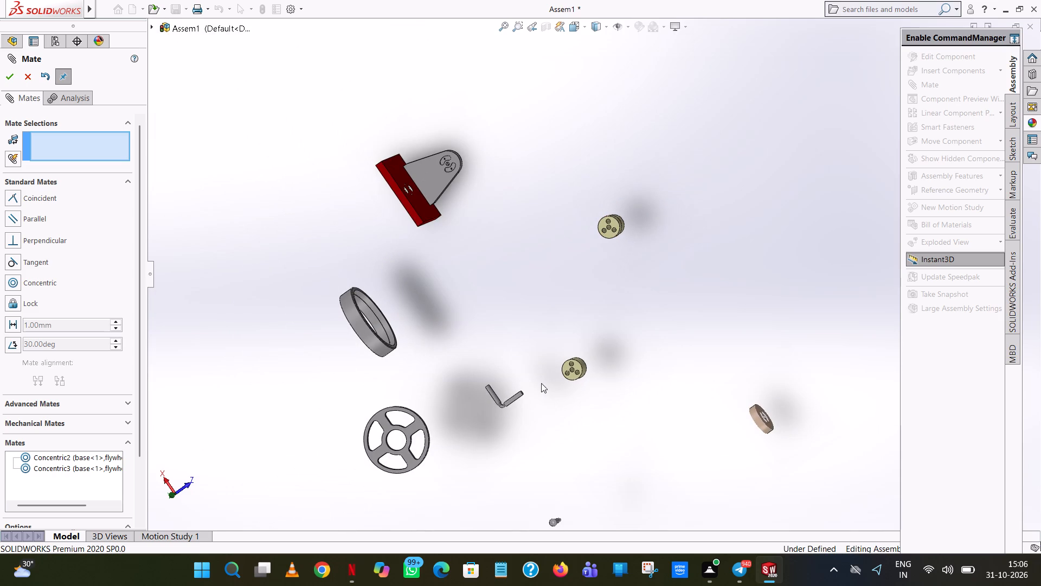
{"action": "scroll", "coordinate": [704, 428], "scroll_direction": "up", "scroll_amount": 1}
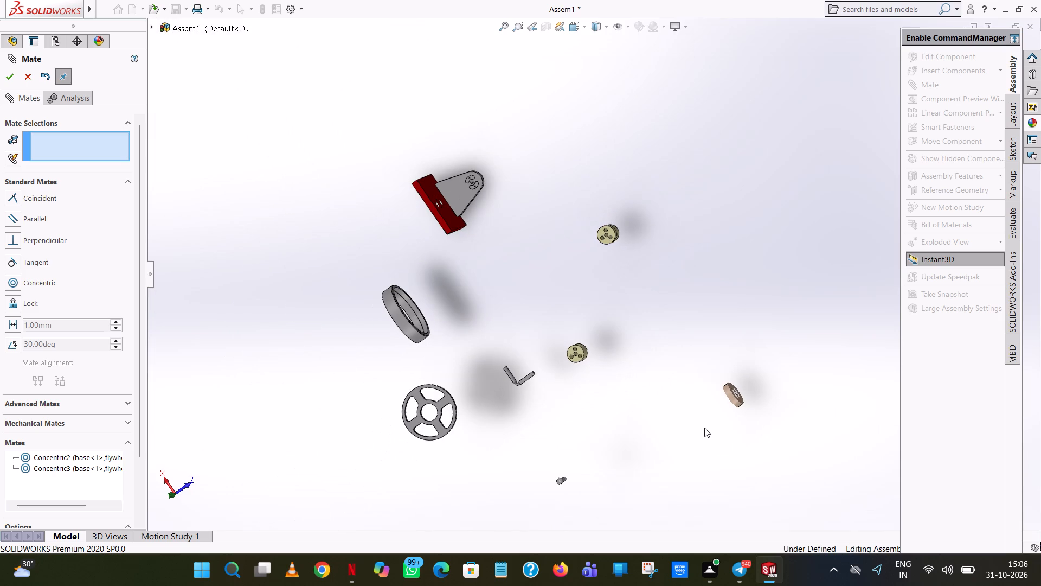
{"action": "scroll", "coordinate": [704, 428], "scroll_direction": "up", "scroll_amount": 2}
{"action": "middle_click_drag", "start_coordinate": [679, 416], "coordinate": [741, 288]}
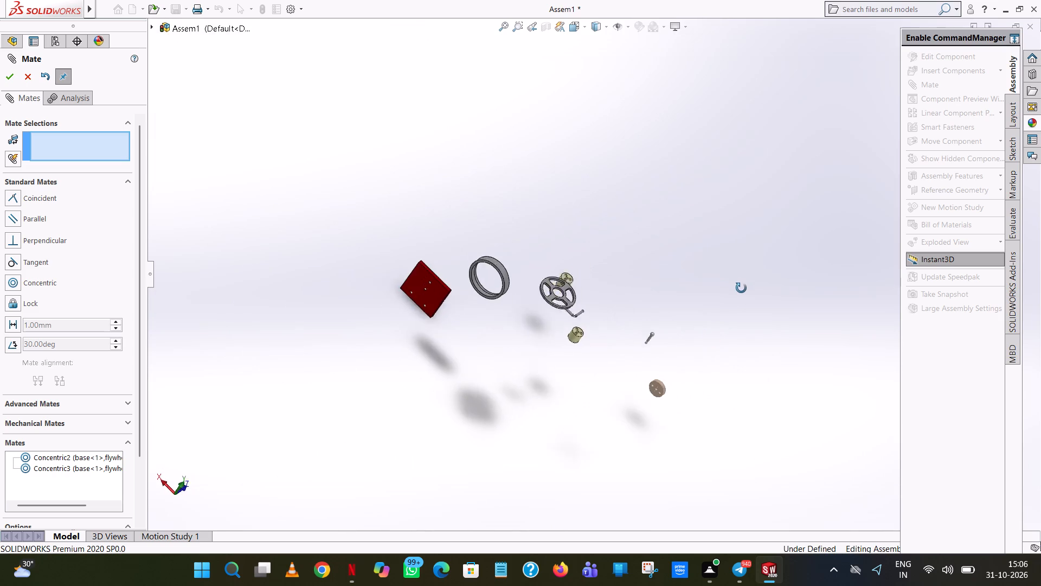
{"action": "middle_click_drag", "start_coordinate": [741, 288], "coordinate": [676, 390]}
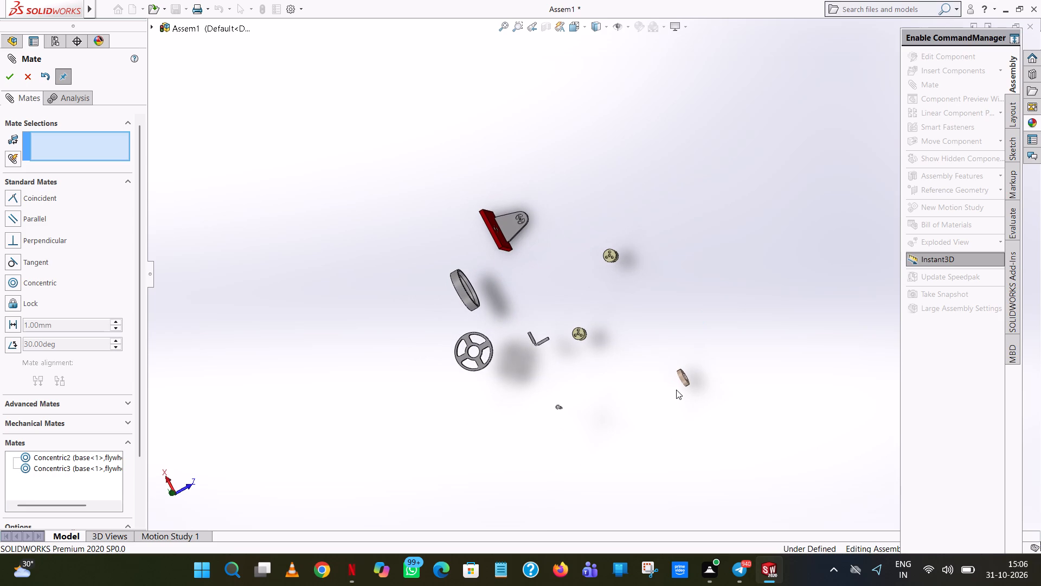
{"action": "scroll", "coordinate": [627, 265], "scroll_direction": "down", "scroll_amount": 6}
{"action": "middle_click_drag", "start_coordinate": [609, 277], "coordinate": [576, 282]}
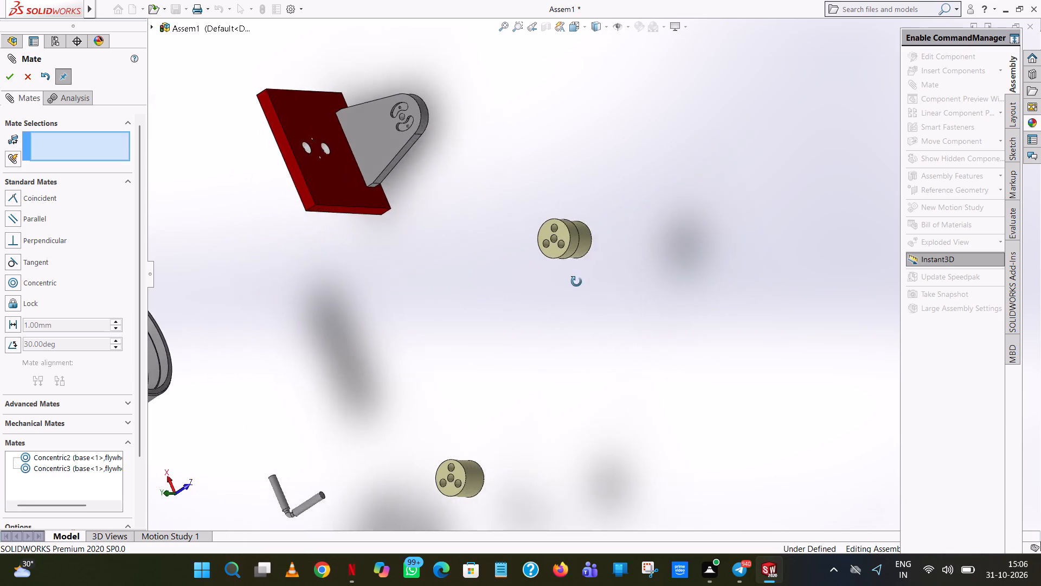
{"action": "middle_click_drag", "start_coordinate": [576, 282], "coordinate": [498, 258]}
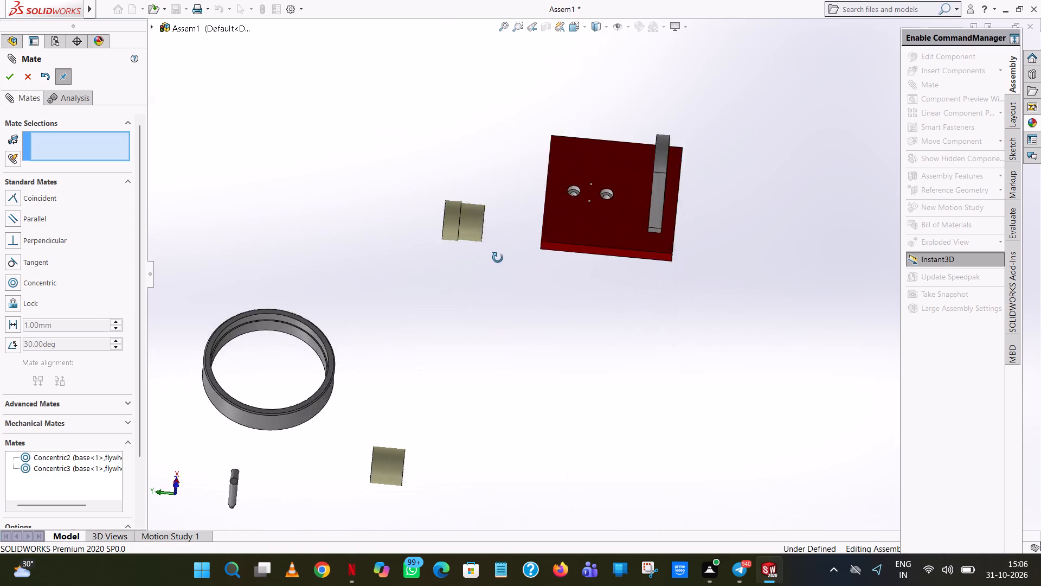
{"action": "middle_click_drag", "start_coordinate": [498, 258], "coordinate": [564, 267]}
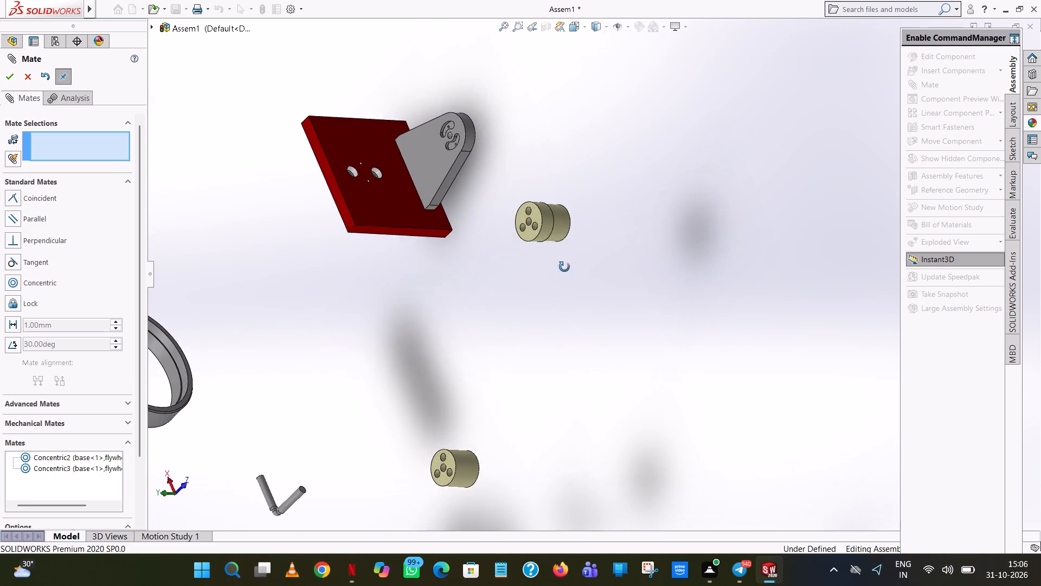
{"action": "middle_click_drag", "start_coordinate": [564, 267], "coordinate": [548, 292]}
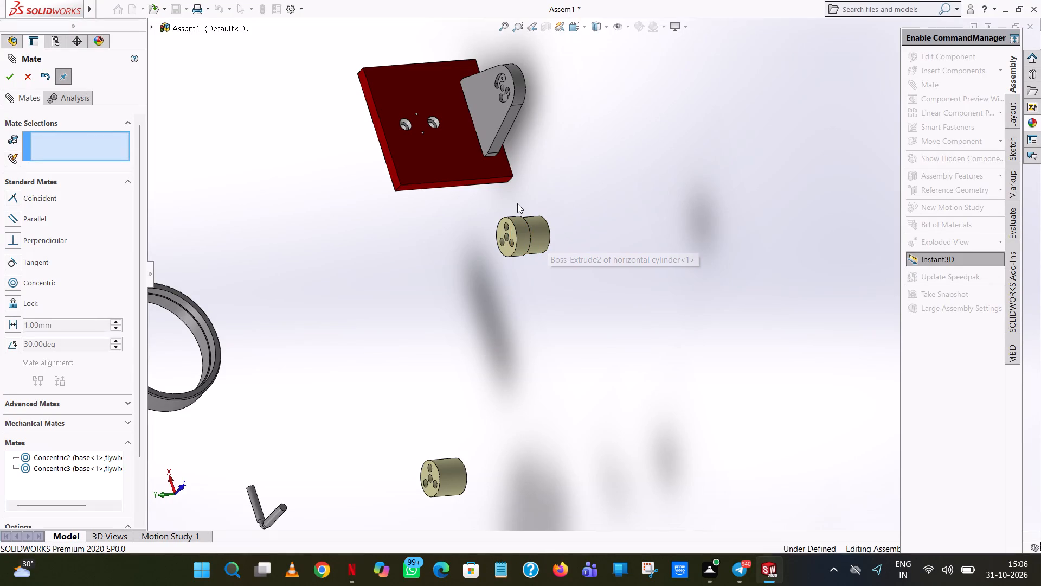
{"action": "scroll", "coordinate": [517, 205], "scroll_direction": "up", "scroll_amount": 2}
{"action": "middle_click_drag", "start_coordinate": [517, 208], "coordinate": [523, 218]}
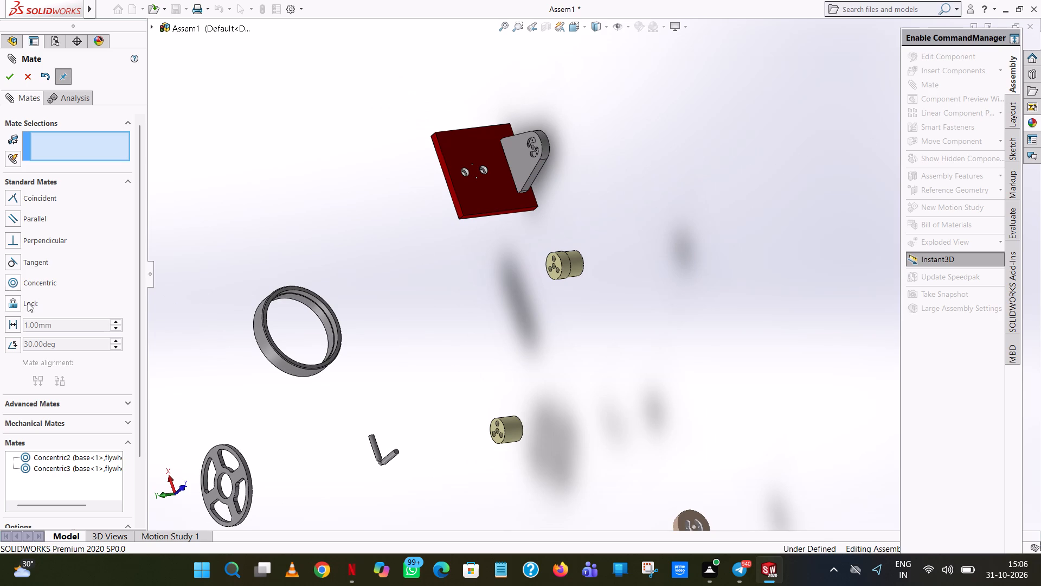
Add a concentric mate between an outer hole in the horizontal cylinder's end face and the base's 6 mm hole nearer the flywheel post.
{"action": "left_click", "coordinate": [31, 284]}
{"action": "scroll", "coordinate": [548, 258], "scroll_direction": "down", "scroll_amount": 4}
{"action": "left_click", "coordinate": [563, 276]}
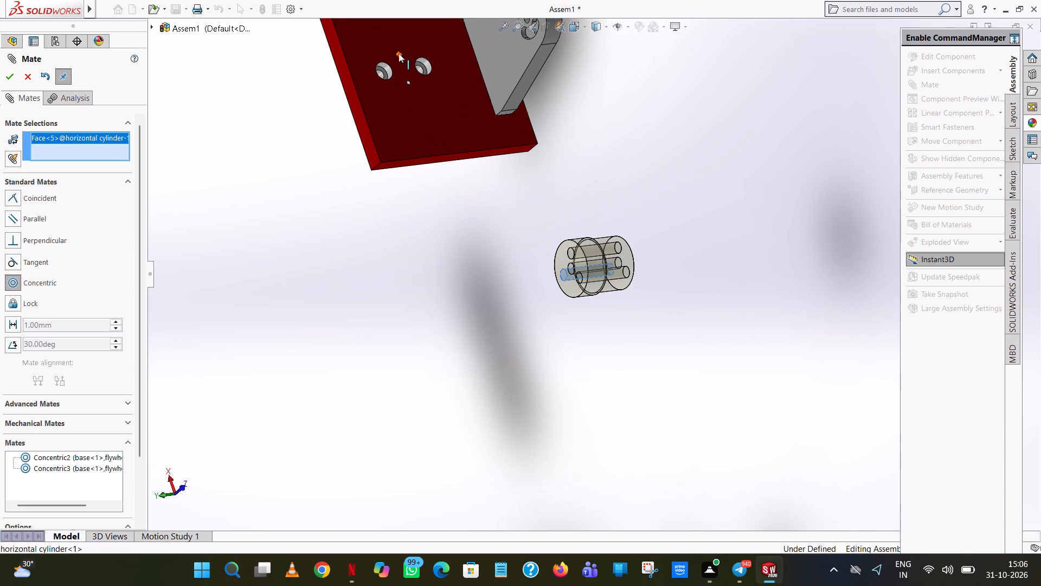
{"action": "left_click", "coordinate": [426, 64]}
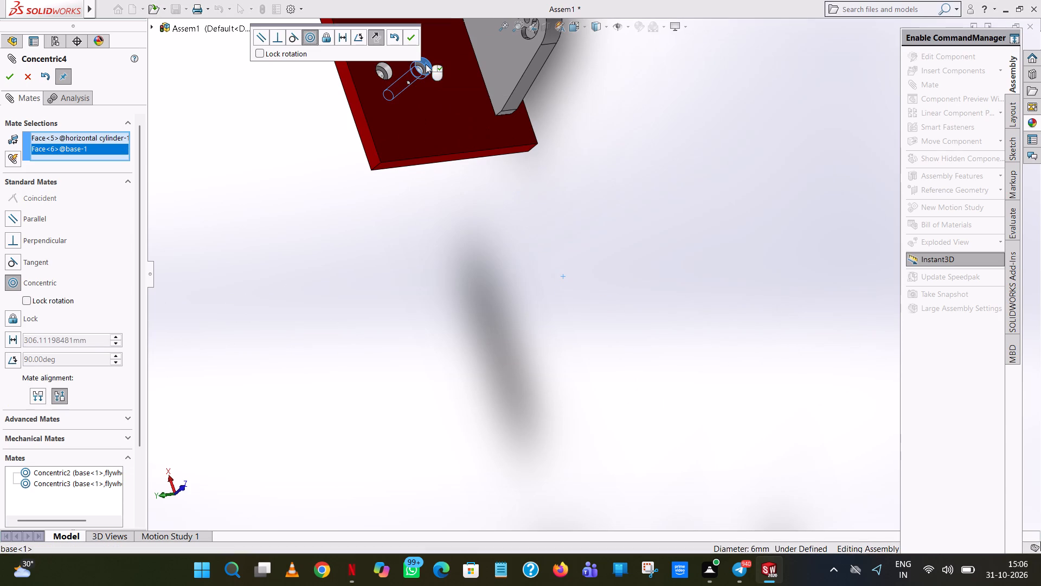
{"action": "left_click", "coordinate": [413, 29]}
Move the horizontal cylinder along its mated axis from beneath the base plate to above it, beside the flywheel post.
{"action": "scroll", "coordinate": [435, 96], "scroll_direction": "up", "scroll_amount": 6}
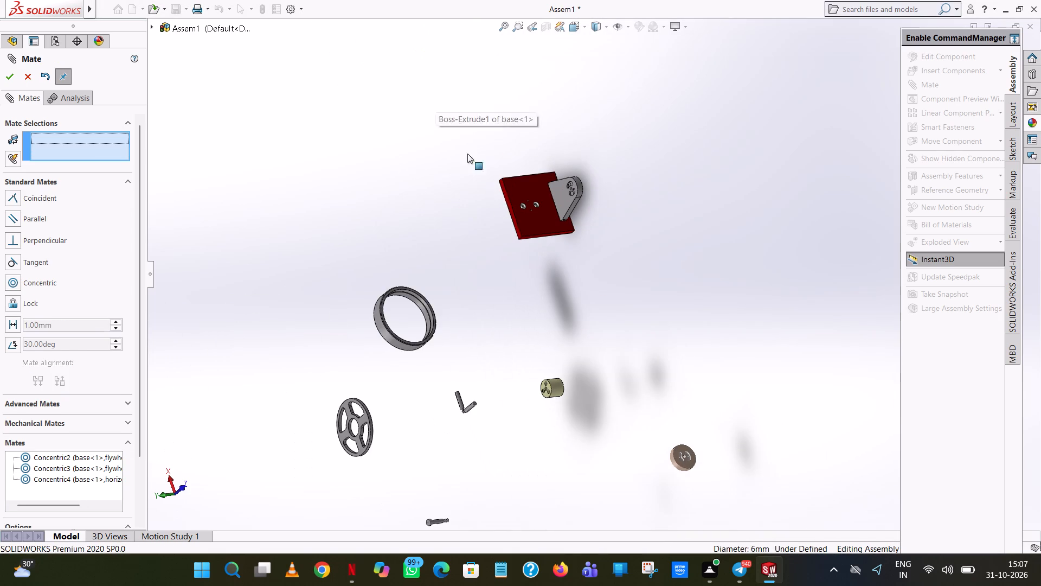
{"action": "scroll", "coordinate": [491, 183], "scroll_direction": "up", "scroll_amount": 1}
{"action": "scroll", "coordinate": [535, 245], "scroll_direction": "up", "scroll_amount": 4}
{"action": "scroll", "coordinate": [566, 250], "scroll_direction": "down", "scroll_amount": 2}
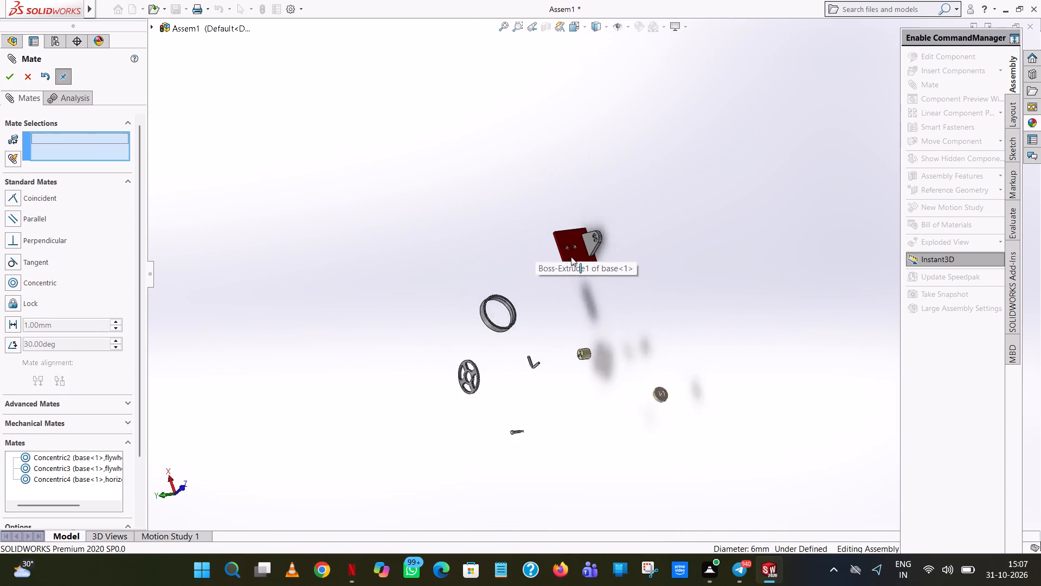
{"action": "scroll", "coordinate": [571, 257], "scroll_direction": "down", "scroll_amount": 3}
{"action": "middle_click_drag", "start_coordinate": [574, 260], "coordinate": [715, 166]}
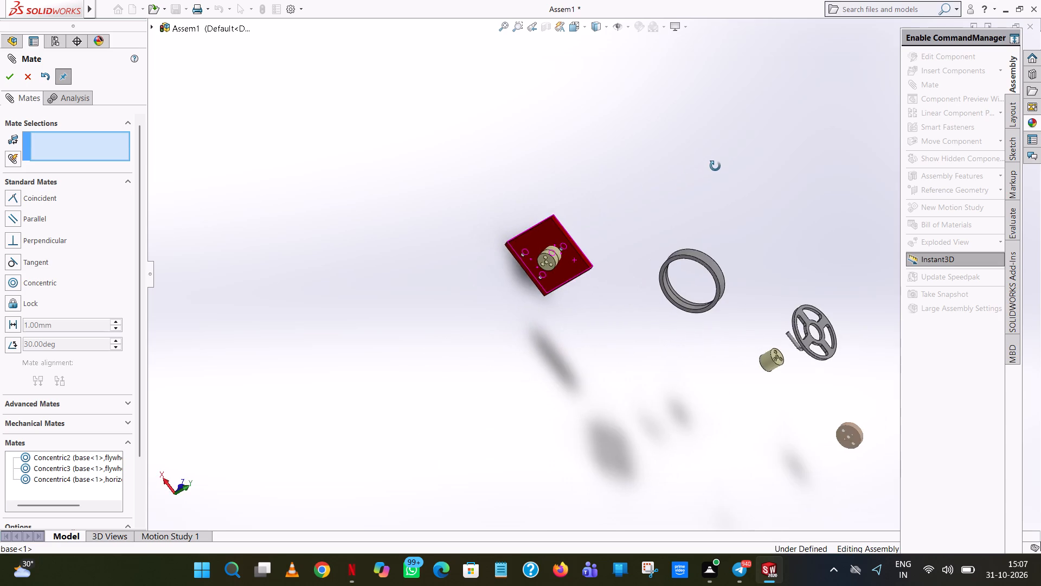
{"action": "middle_click_drag", "start_coordinate": [715, 166], "coordinate": [652, 286]}
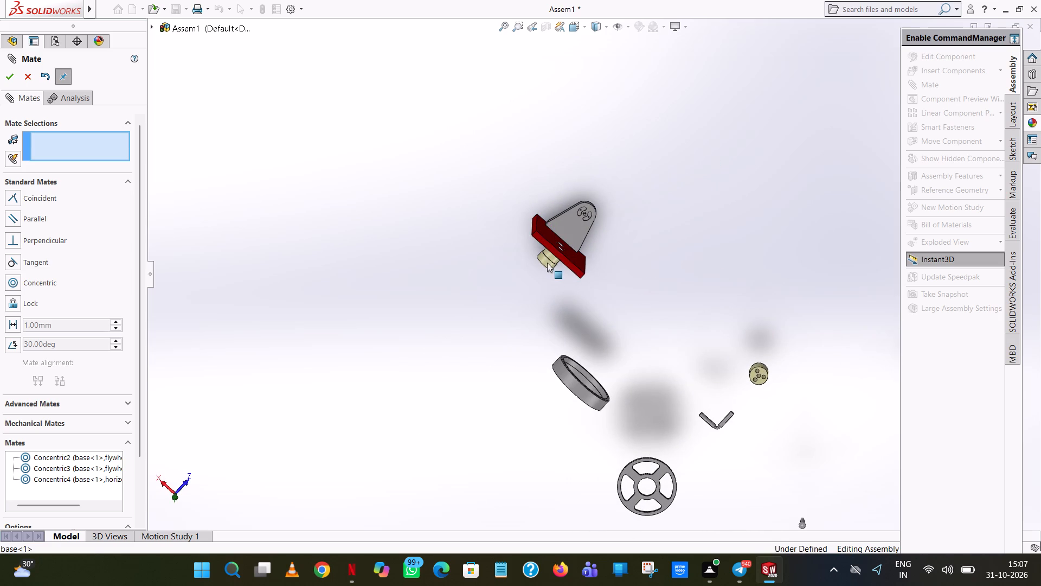
{"action": "left_click_drag", "start_coordinate": [547, 263], "coordinate": [594, 206]}
{"action": "left_click", "coordinate": [619, 252]}
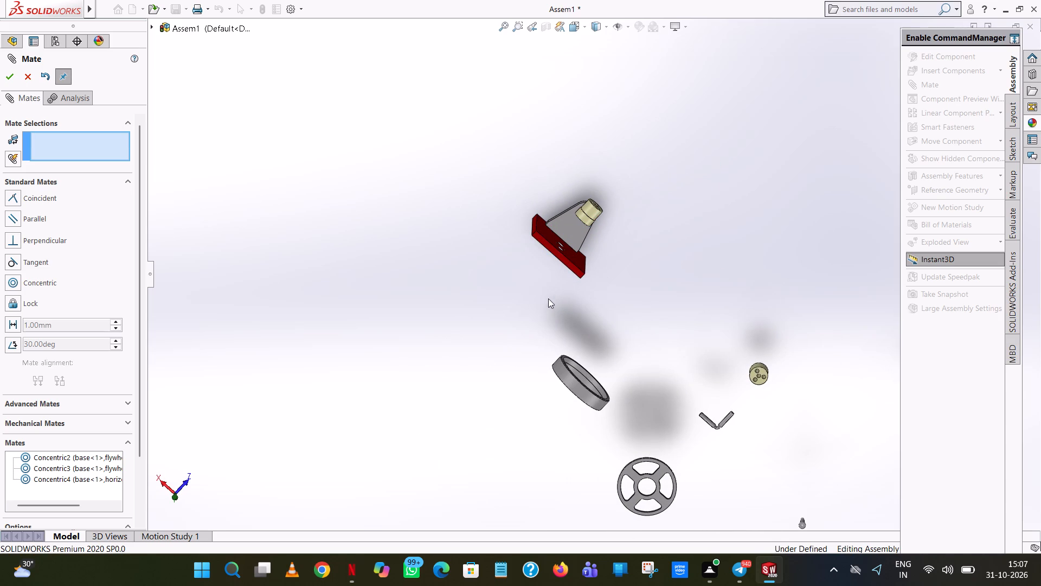
Examine the horizontal cylinder's end-face holes and the base plate's holes from above and below to match them up.
{"action": "scroll", "coordinate": [566, 265], "scroll_direction": "down", "scroll_amount": 8}
{"action": "middle_click_drag", "start_coordinate": [574, 256], "coordinate": [617, 162]}
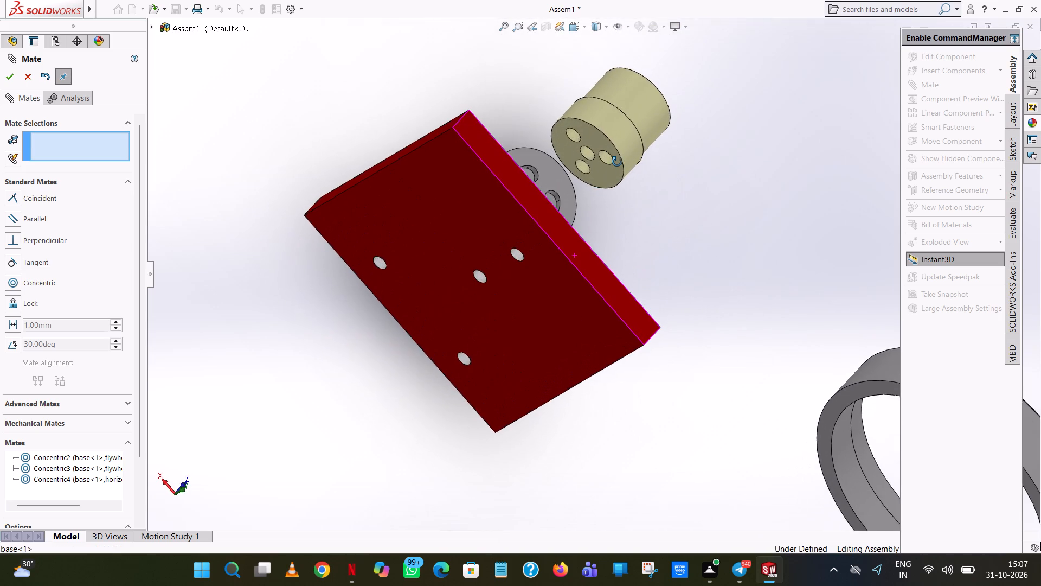
{"action": "middle_click_drag", "start_coordinate": [617, 162], "coordinate": [601, 328]}
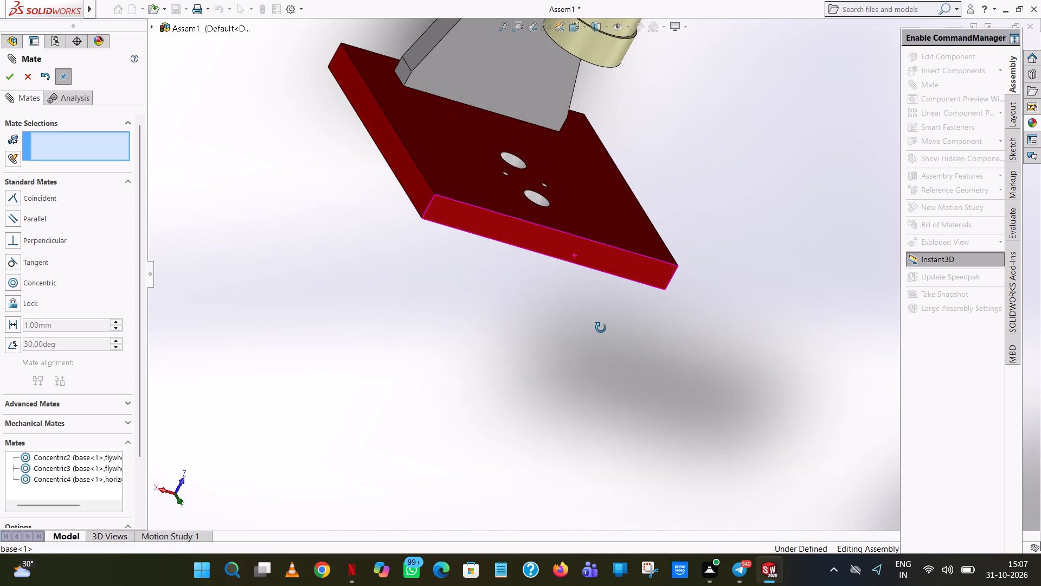
{"action": "middle_click_drag", "start_coordinate": [601, 328], "coordinate": [635, 226]}
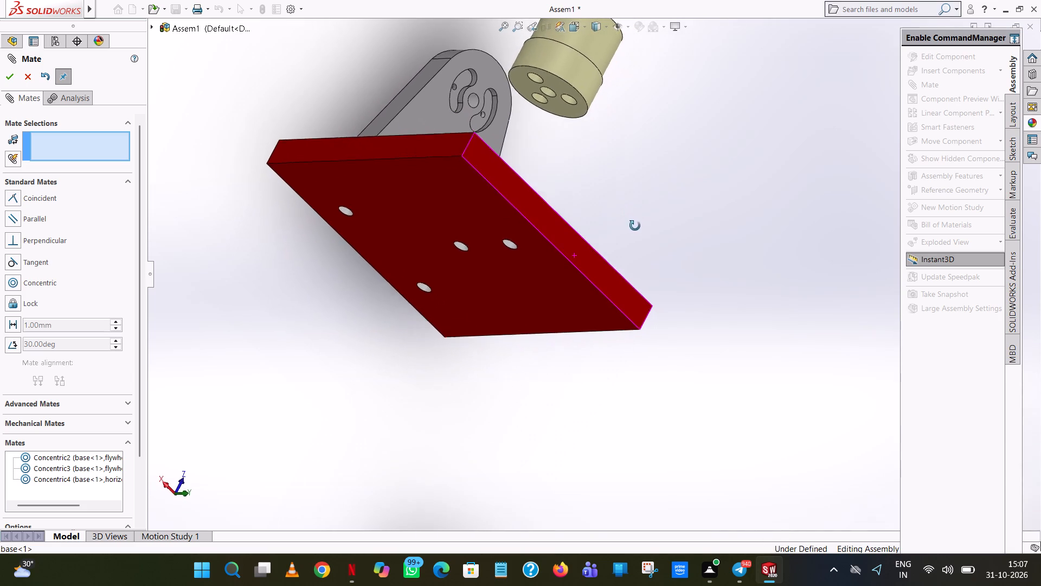
{"action": "middle_click_drag", "start_coordinate": [635, 226], "coordinate": [610, 266]}
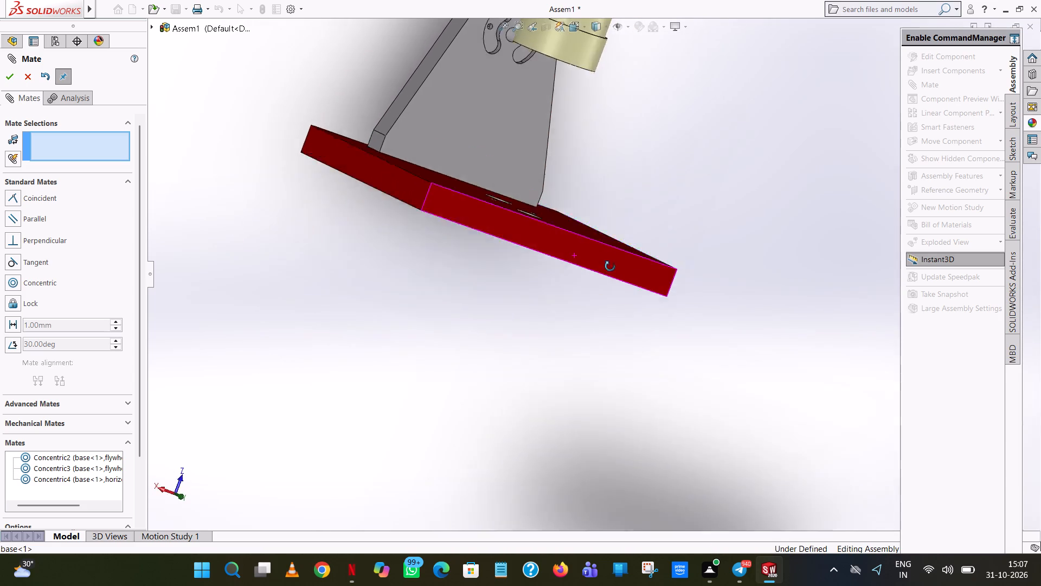
{"action": "middle_click_drag", "start_coordinate": [610, 266], "coordinate": [625, 220]}
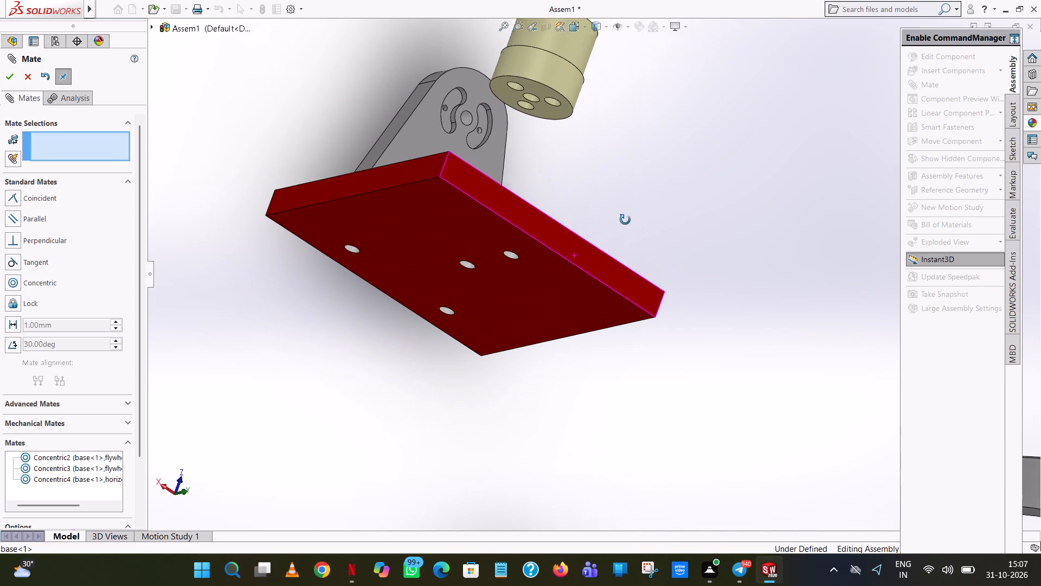
{"action": "middle_click_drag", "start_coordinate": [625, 220], "coordinate": [629, 222]}
{"action": "scroll", "coordinate": [629, 222], "scroll_direction": "up", "scroll_amount": 1}
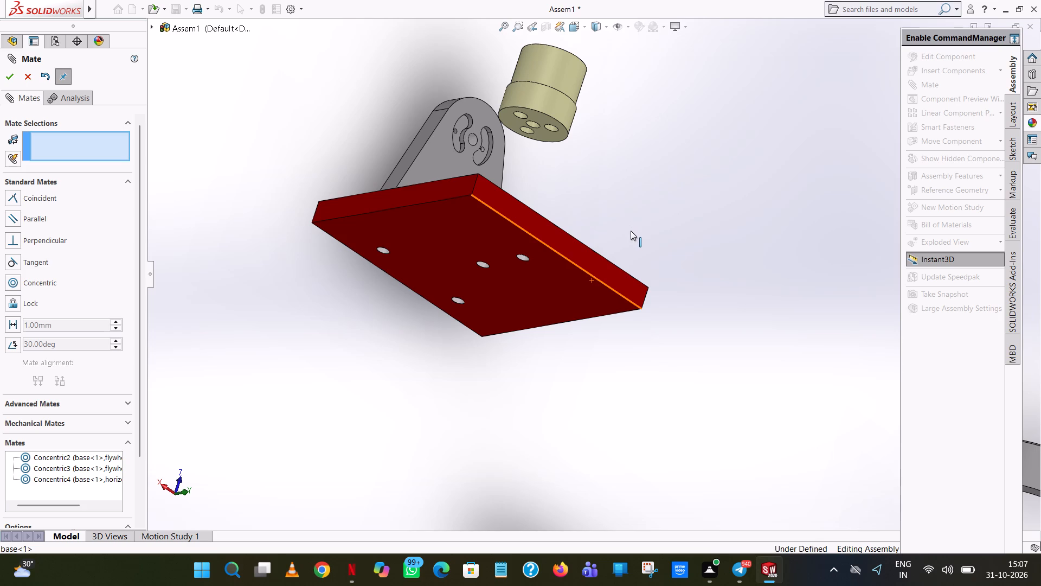
{"action": "middle_click_drag", "start_coordinate": [631, 232], "coordinate": [613, 326]}
{"action": "scroll", "coordinate": [613, 326], "scroll_direction": "up", "scroll_amount": 1}
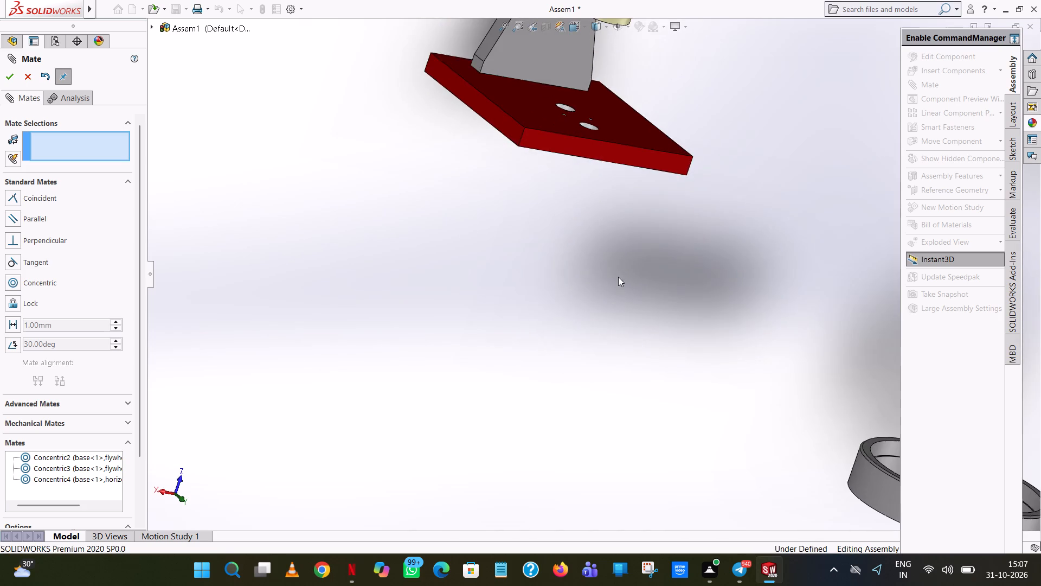
{"action": "scroll", "coordinate": [651, 164], "scroll_direction": "up", "scroll_amount": 1}
{"action": "middle_click_drag", "start_coordinate": [652, 160], "coordinate": [723, 25]}
{"action": "scroll", "coordinate": [682, 94], "scroll_direction": "up", "scroll_amount": 1}
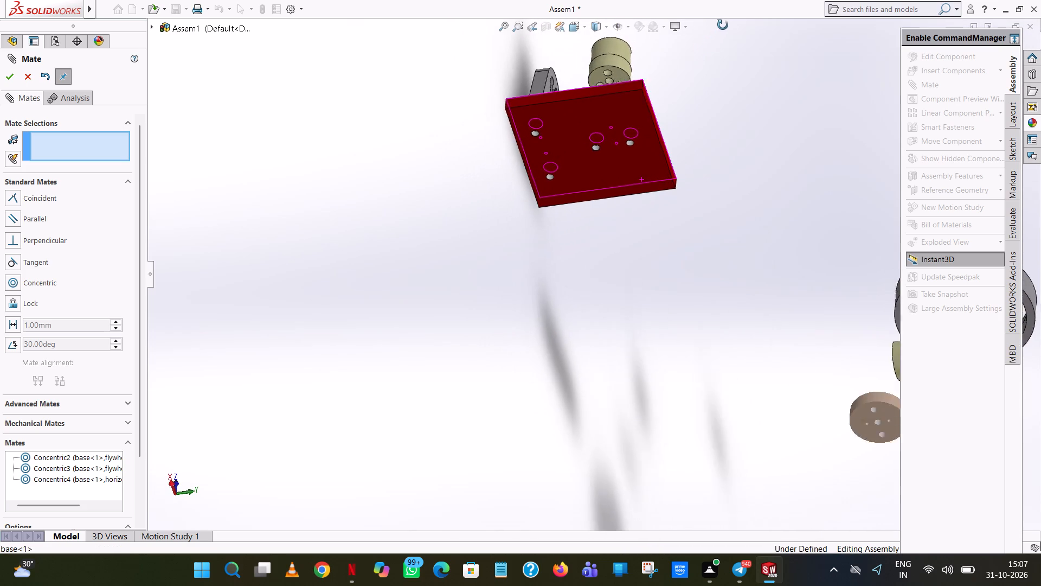
{"action": "middle_click_drag", "start_coordinate": [723, 25], "coordinate": [665, 0]}
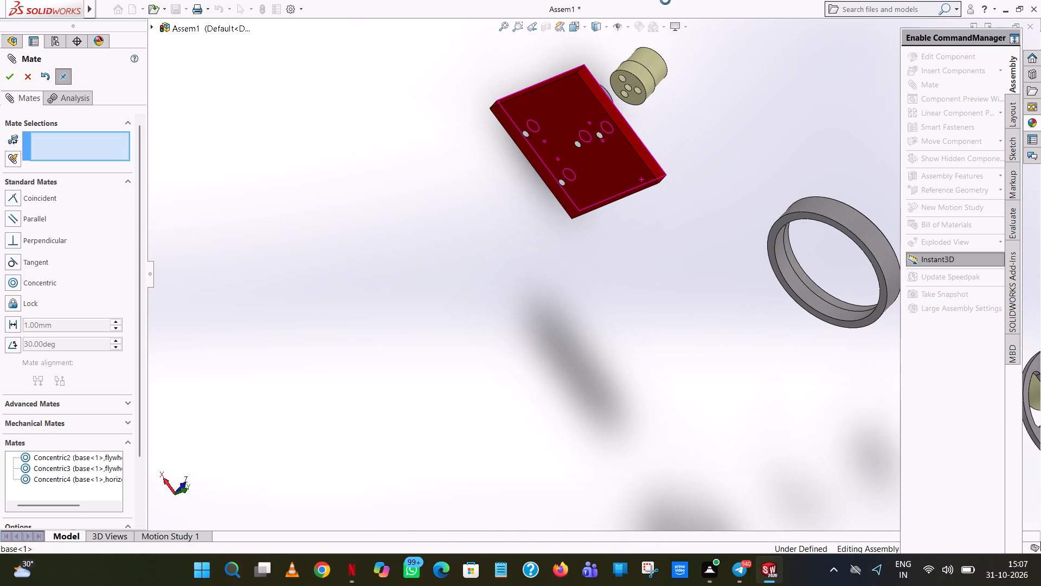
{"action": "middle_click_drag", "start_coordinate": [665, 0], "coordinate": [633, 204]}
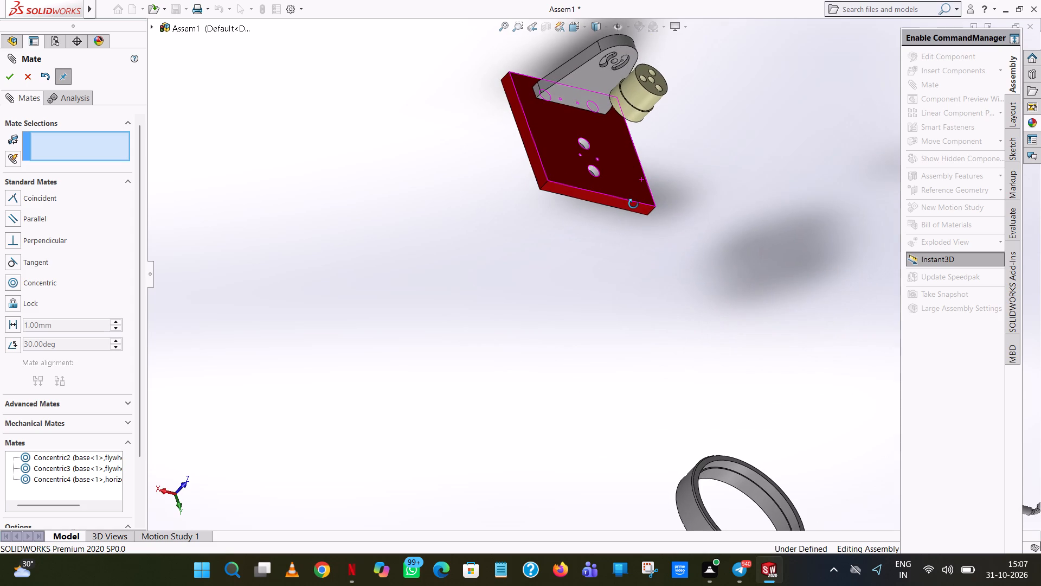
{"action": "middle_click_drag", "start_coordinate": [633, 204], "coordinate": [640, 206]}
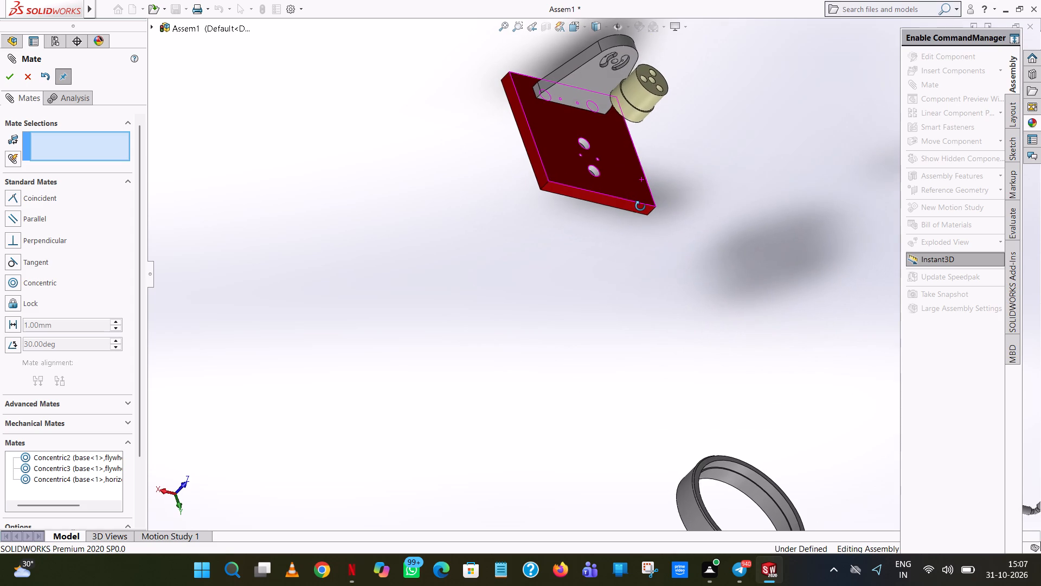
{"action": "middle_click_drag", "start_coordinate": [640, 206], "coordinate": [717, 86]}
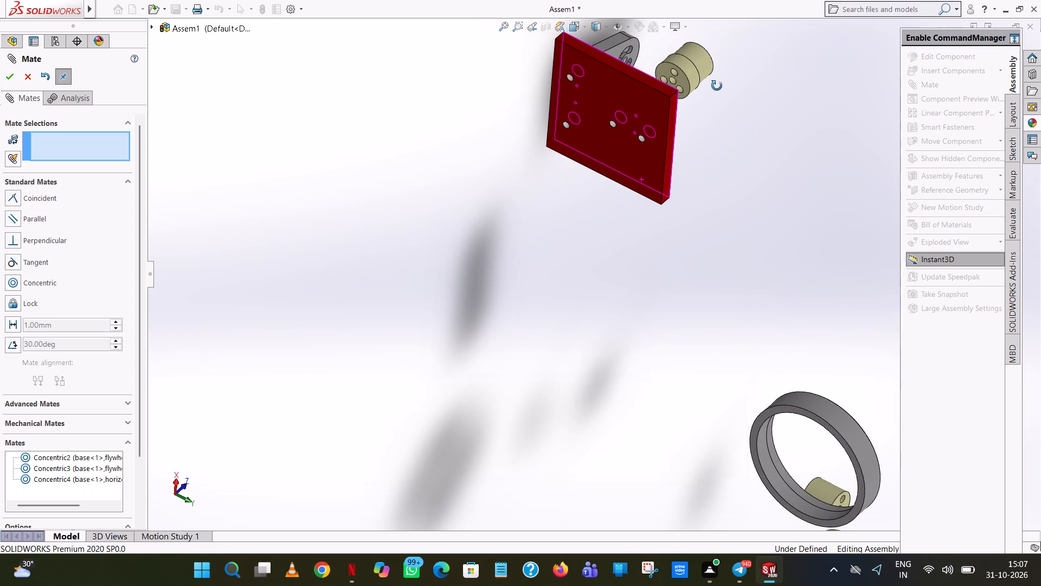
{"action": "middle_click_drag", "start_coordinate": [717, 86], "coordinate": [726, 96]}
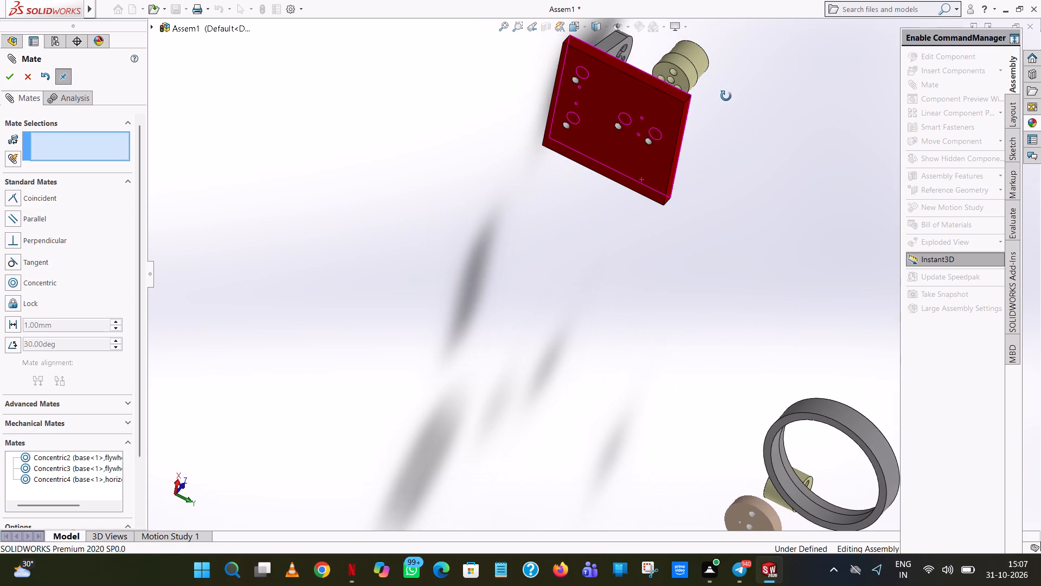
{"action": "middle_click_drag", "start_coordinate": [726, 96], "coordinate": [720, 106]}
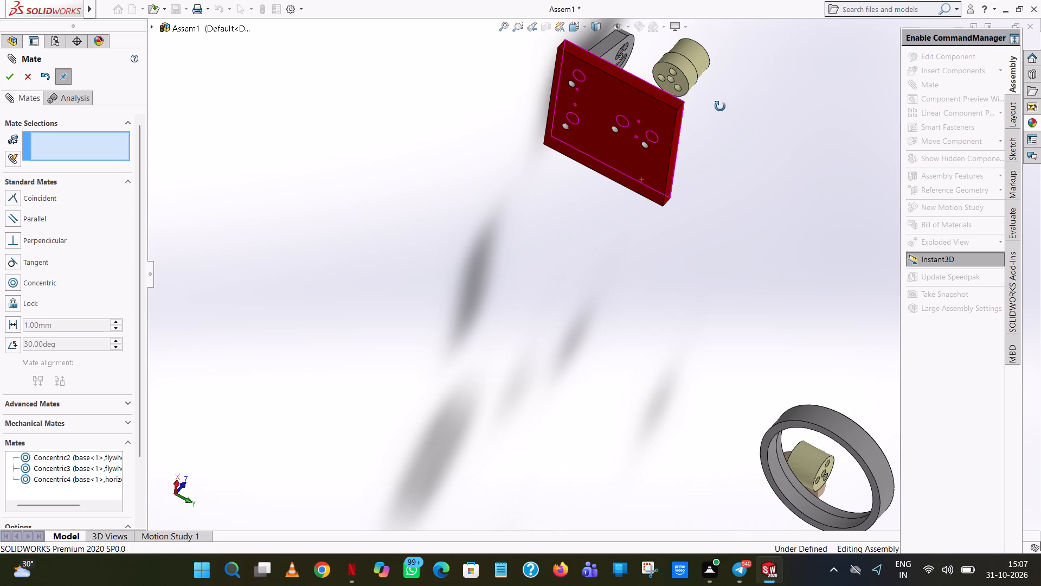
{"action": "middle_click_drag", "start_coordinate": [720, 106], "coordinate": [719, 106]}
{"action": "middle_click_drag", "start_coordinate": [719, 106], "coordinate": [719, 106]}
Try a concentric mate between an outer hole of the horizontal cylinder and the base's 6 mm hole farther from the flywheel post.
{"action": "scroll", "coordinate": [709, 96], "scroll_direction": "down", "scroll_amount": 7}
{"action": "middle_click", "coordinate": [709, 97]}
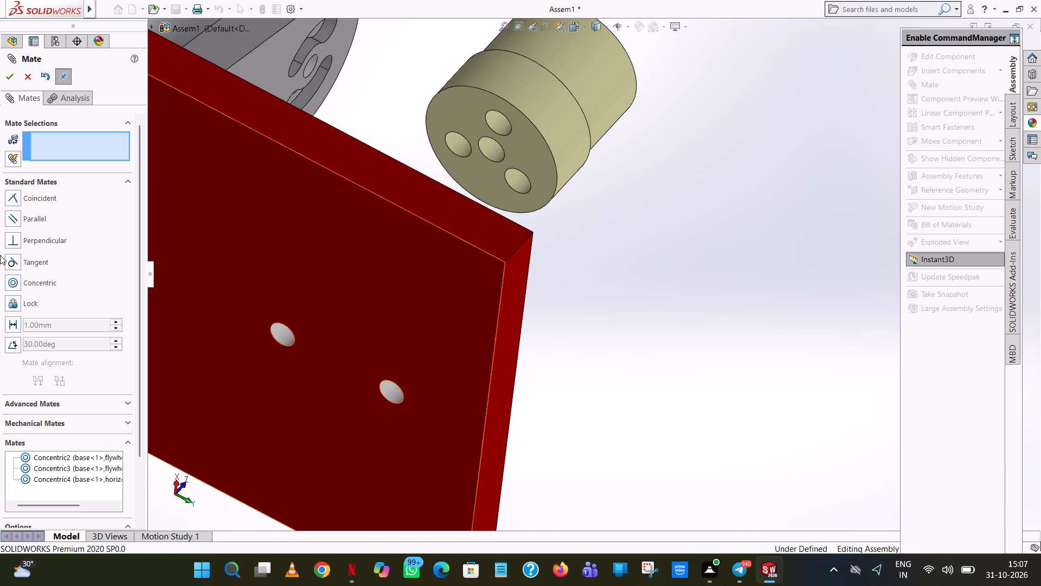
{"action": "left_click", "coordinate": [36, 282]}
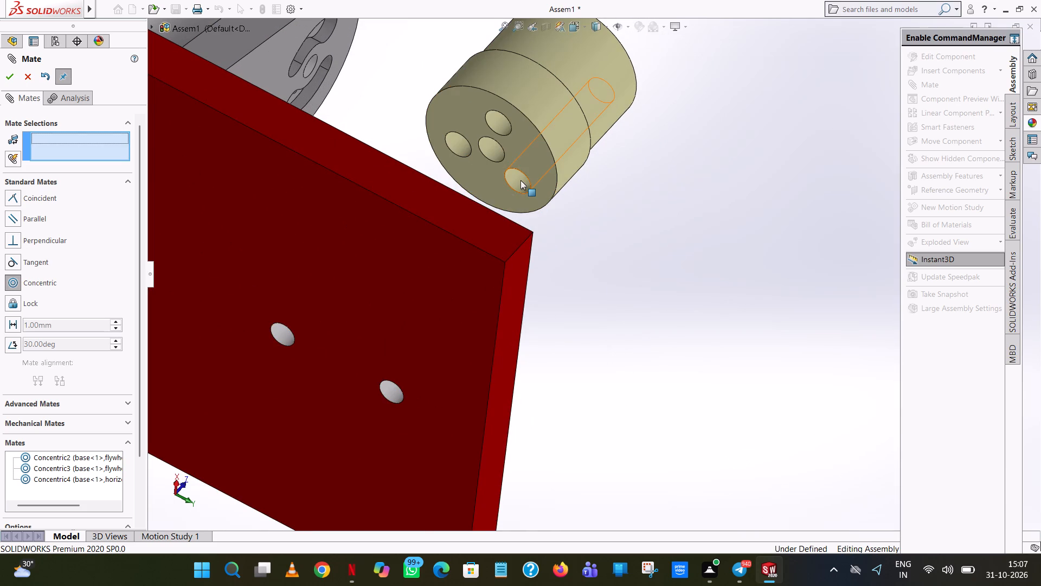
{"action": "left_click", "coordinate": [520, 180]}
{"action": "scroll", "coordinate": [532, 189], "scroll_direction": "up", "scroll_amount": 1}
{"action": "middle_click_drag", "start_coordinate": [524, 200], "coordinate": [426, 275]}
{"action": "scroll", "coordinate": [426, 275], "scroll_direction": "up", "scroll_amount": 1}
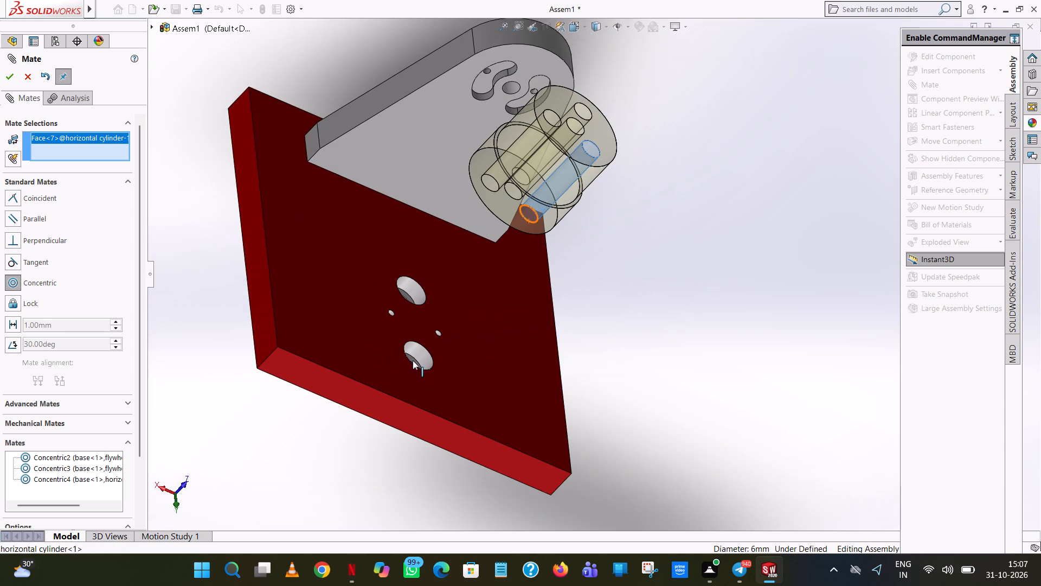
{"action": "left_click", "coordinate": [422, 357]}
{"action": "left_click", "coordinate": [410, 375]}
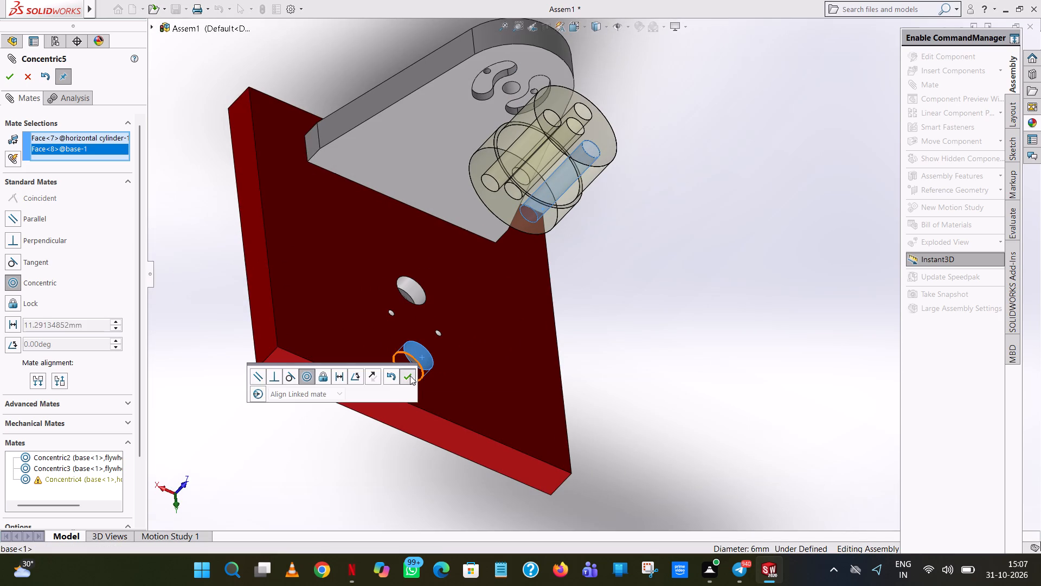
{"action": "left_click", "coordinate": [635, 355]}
Add a concentric mate between an outer hole of the horizontal cylinder and the base's 6 mm hole nearer the flywheel post.
{"action": "scroll", "coordinate": [590, 277], "scroll_direction": "up", "scroll_amount": 1}
{"action": "middle_click_drag", "start_coordinate": [590, 277], "coordinate": [593, 269]}
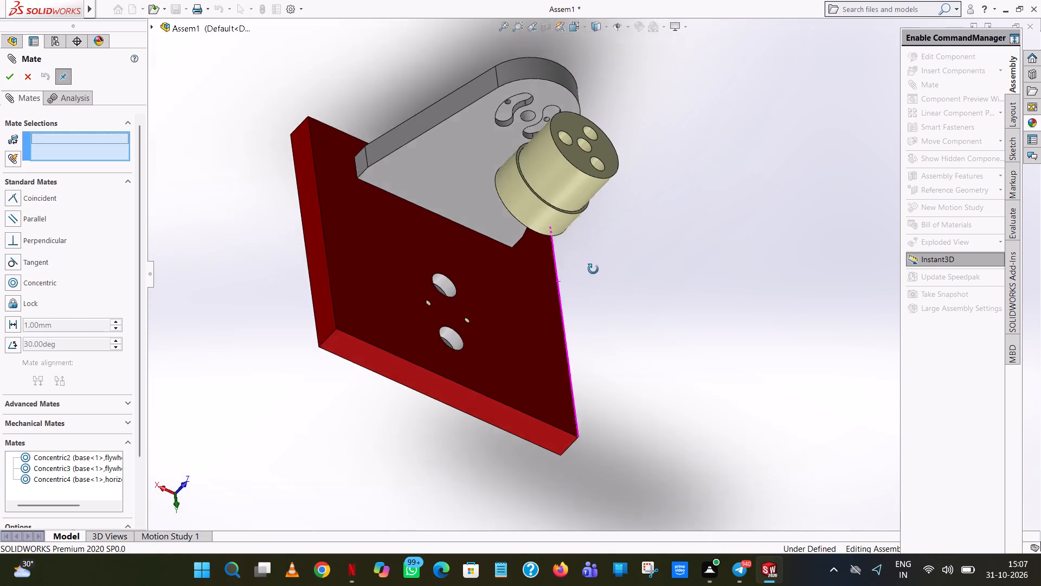
{"action": "middle_click_drag", "start_coordinate": [593, 269], "coordinate": [720, 114]}
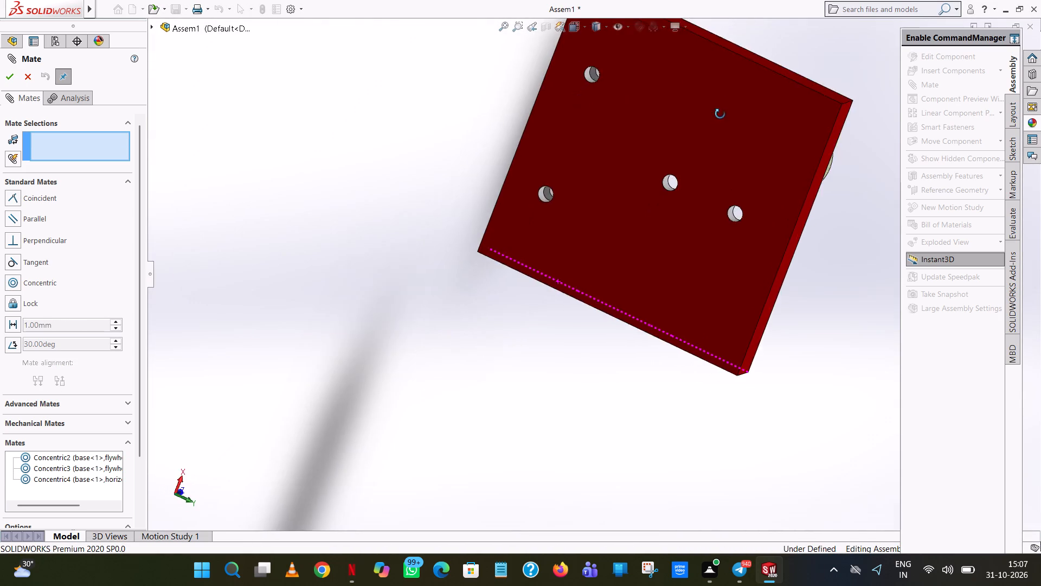
{"action": "middle_click_drag", "start_coordinate": [720, 114], "coordinate": [668, 163]}
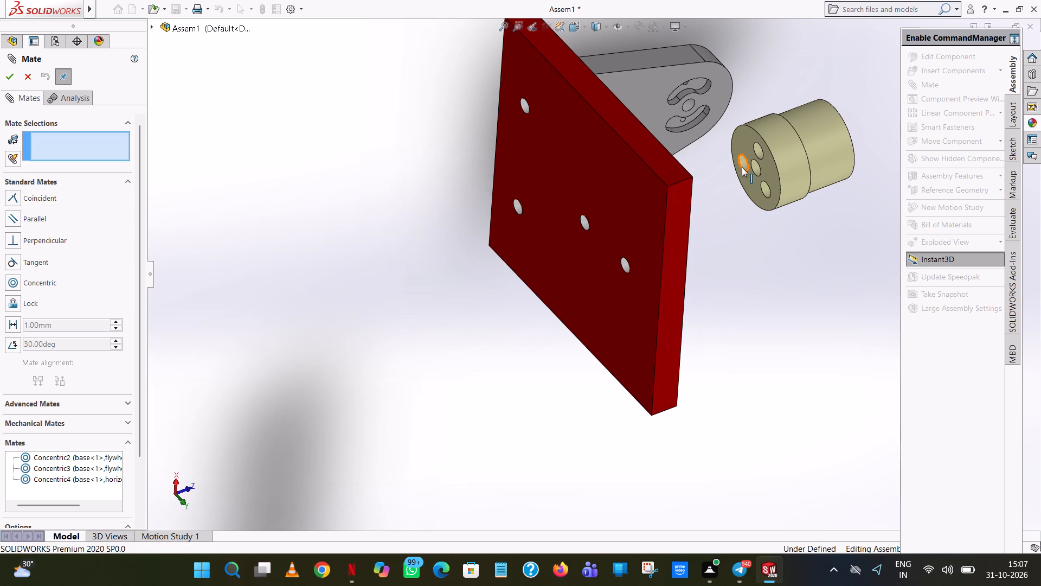
{"action": "left_click", "coordinate": [40, 281]}
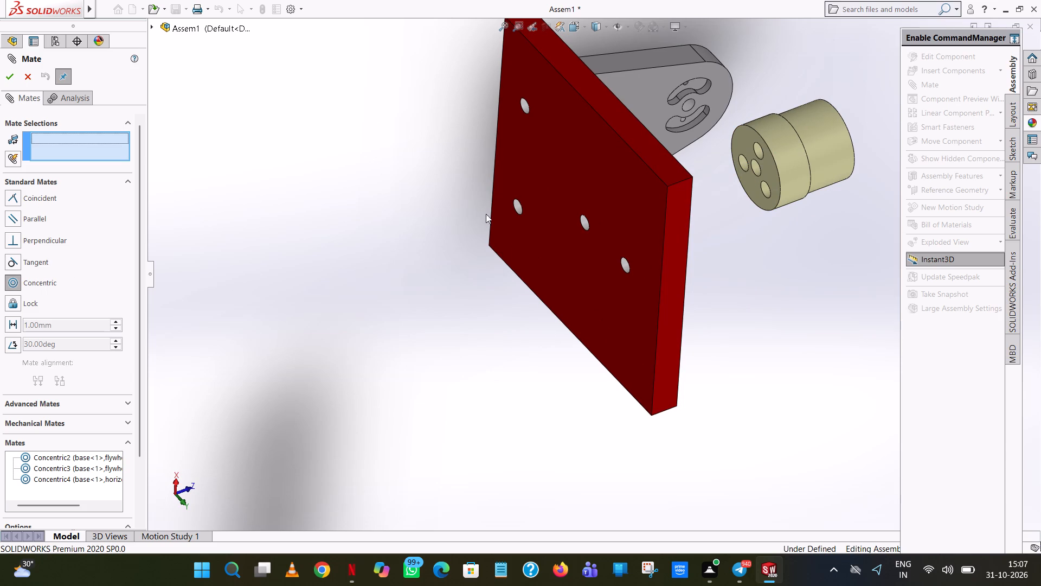
{"action": "left_click", "coordinate": [742, 160]}
{"action": "scroll", "coordinate": [732, 162], "scroll_direction": "up", "scroll_amount": 1}
{"action": "middle_click_drag", "start_coordinate": [722, 170], "coordinate": [667, 207]}
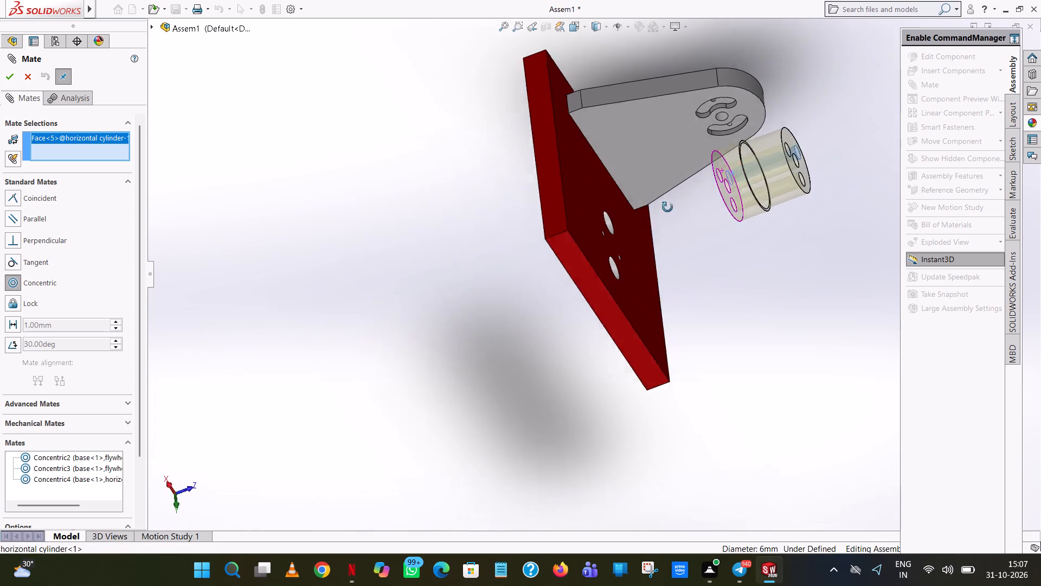
{"action": "middle_click_drag", "start_coordinate": [667, 207], "coordinate": [657, 212]}
{"action": "left_click", "coordinate": [619, 223]}
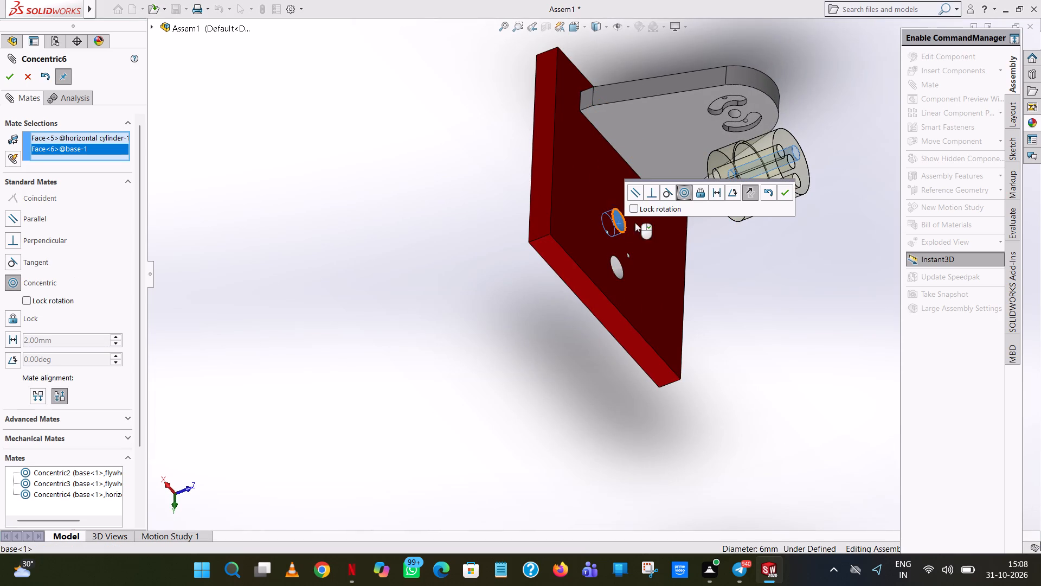
{"action": "left_click", "coordinate": [782, 190]}
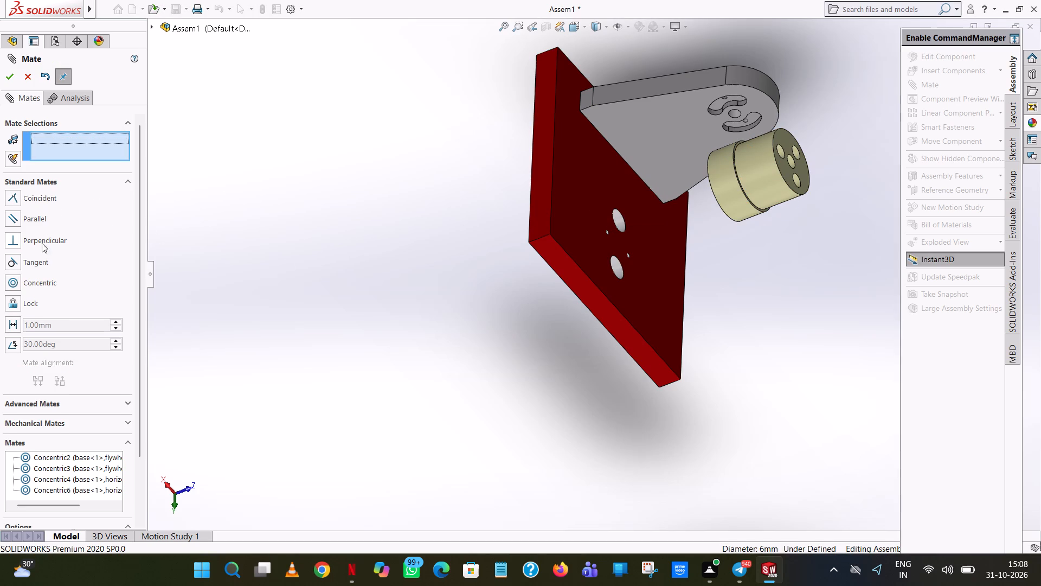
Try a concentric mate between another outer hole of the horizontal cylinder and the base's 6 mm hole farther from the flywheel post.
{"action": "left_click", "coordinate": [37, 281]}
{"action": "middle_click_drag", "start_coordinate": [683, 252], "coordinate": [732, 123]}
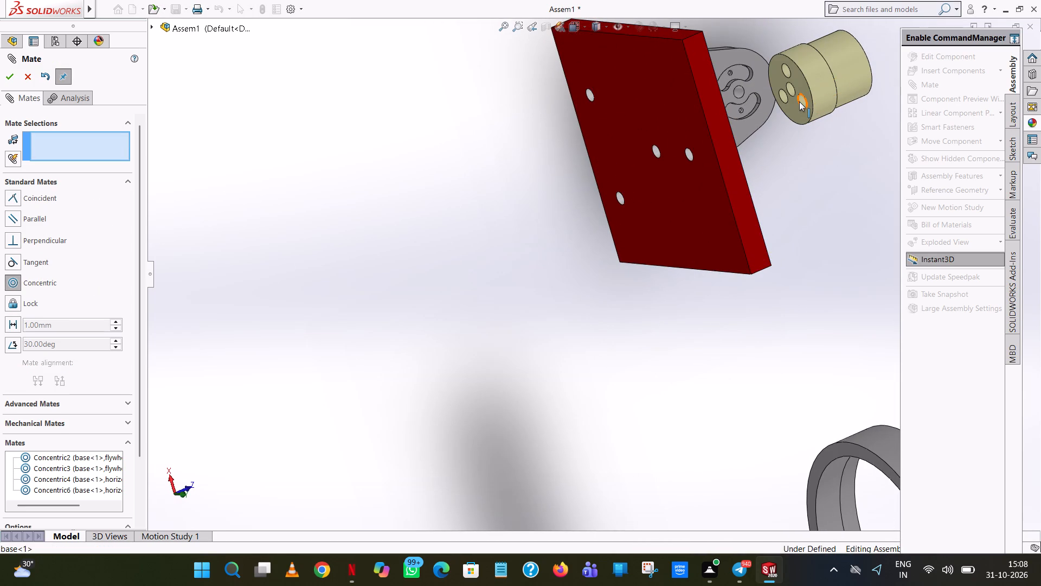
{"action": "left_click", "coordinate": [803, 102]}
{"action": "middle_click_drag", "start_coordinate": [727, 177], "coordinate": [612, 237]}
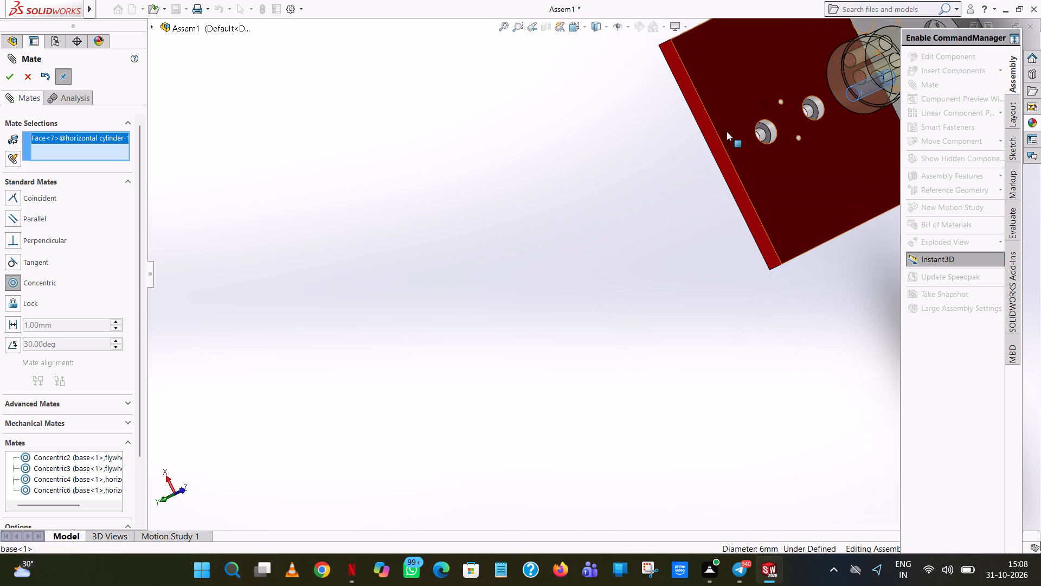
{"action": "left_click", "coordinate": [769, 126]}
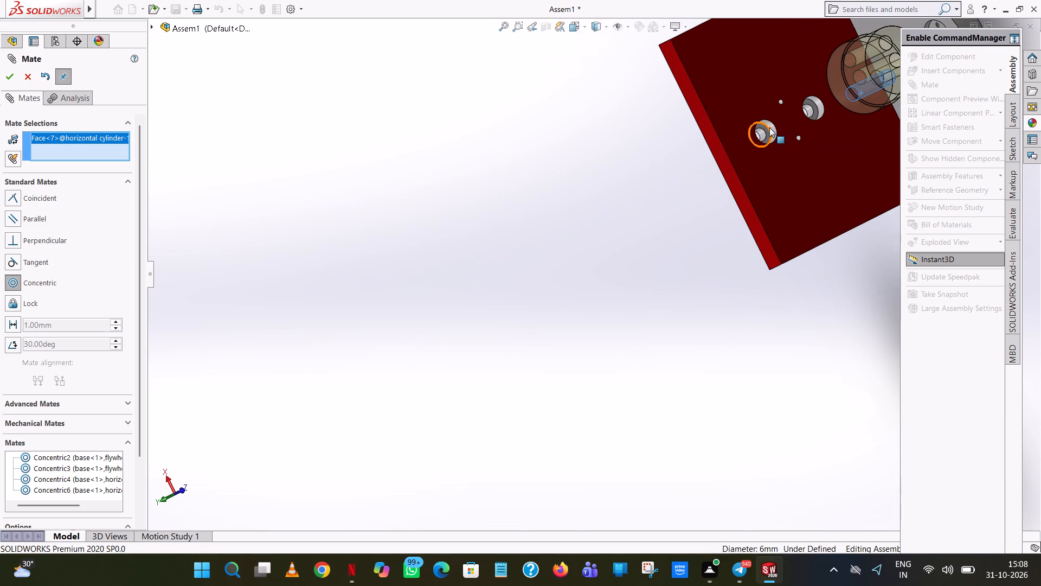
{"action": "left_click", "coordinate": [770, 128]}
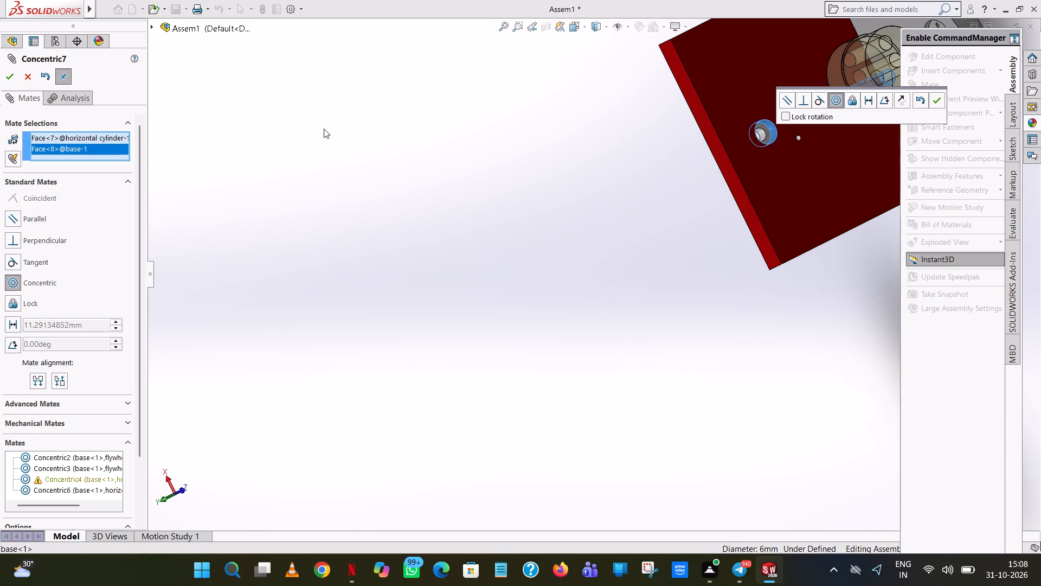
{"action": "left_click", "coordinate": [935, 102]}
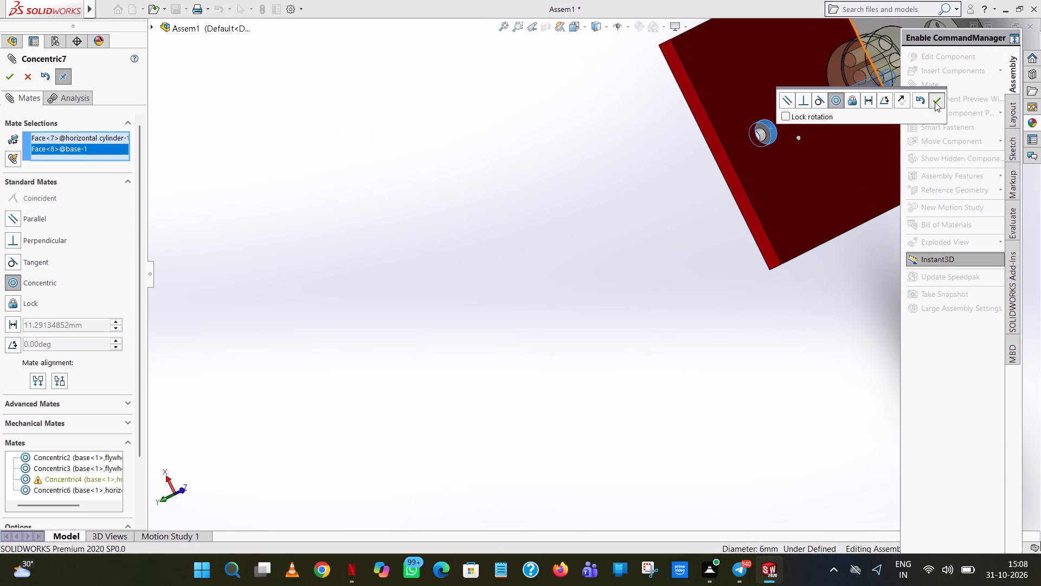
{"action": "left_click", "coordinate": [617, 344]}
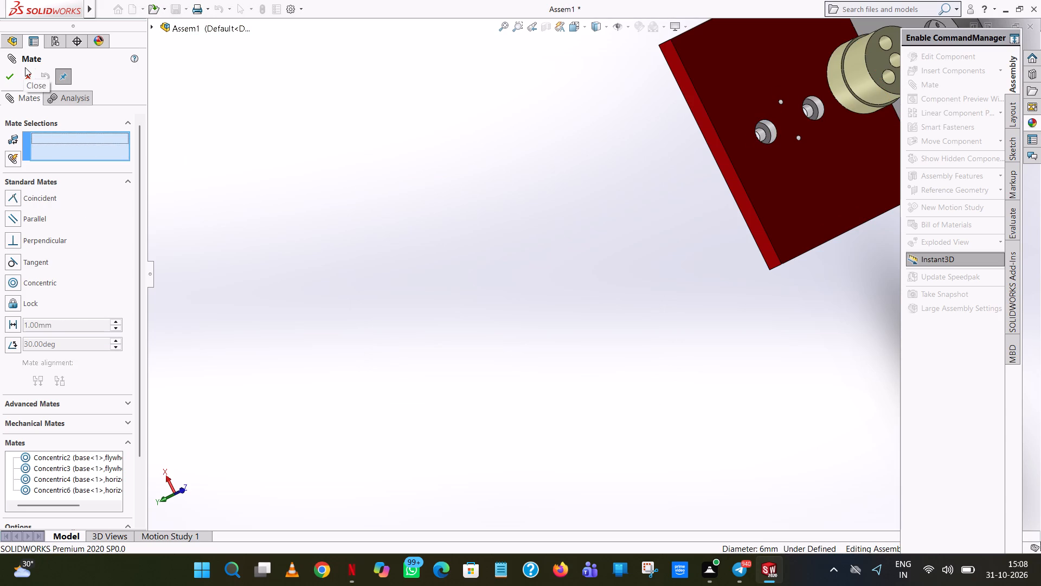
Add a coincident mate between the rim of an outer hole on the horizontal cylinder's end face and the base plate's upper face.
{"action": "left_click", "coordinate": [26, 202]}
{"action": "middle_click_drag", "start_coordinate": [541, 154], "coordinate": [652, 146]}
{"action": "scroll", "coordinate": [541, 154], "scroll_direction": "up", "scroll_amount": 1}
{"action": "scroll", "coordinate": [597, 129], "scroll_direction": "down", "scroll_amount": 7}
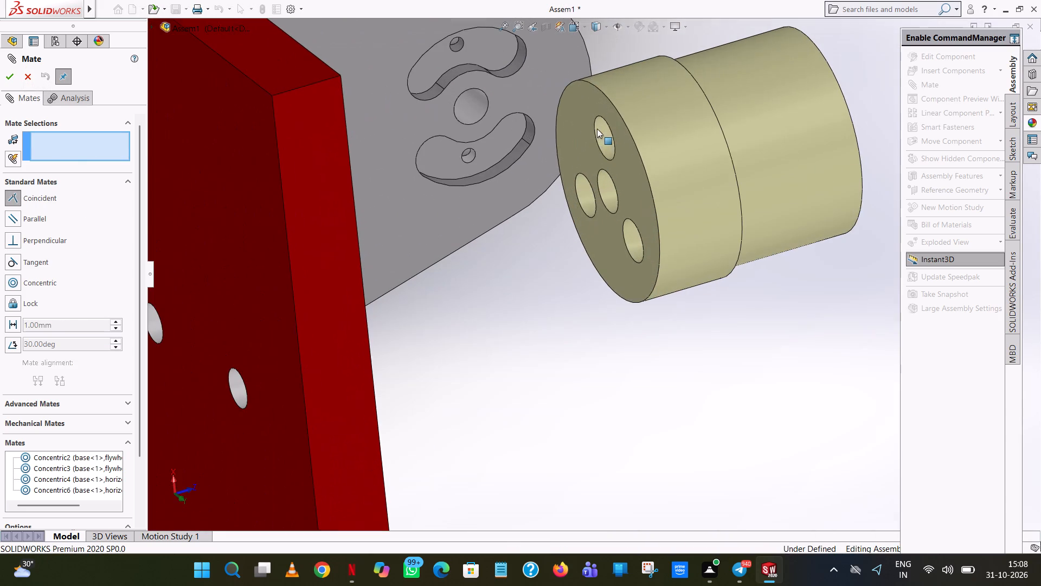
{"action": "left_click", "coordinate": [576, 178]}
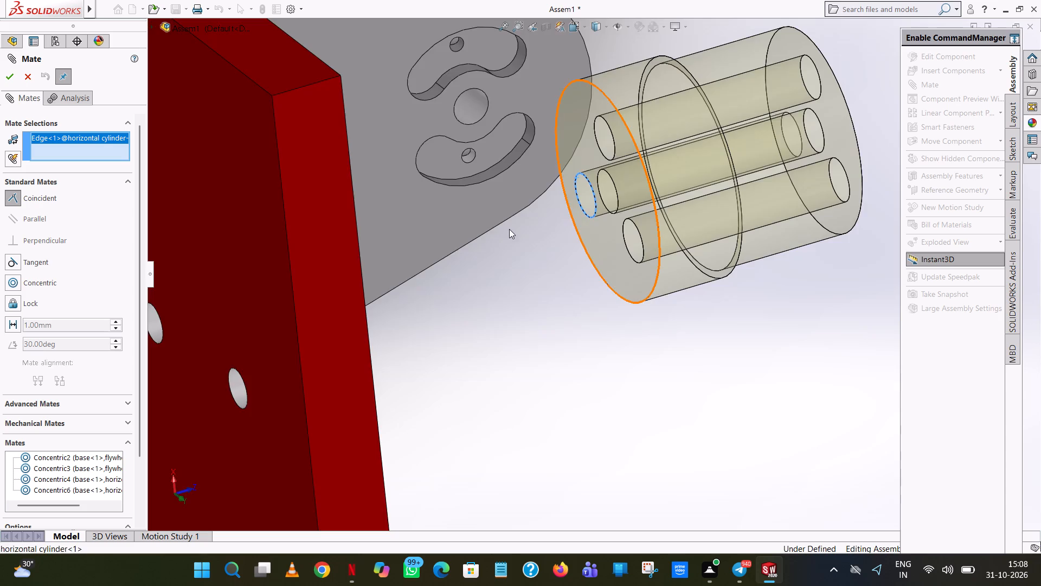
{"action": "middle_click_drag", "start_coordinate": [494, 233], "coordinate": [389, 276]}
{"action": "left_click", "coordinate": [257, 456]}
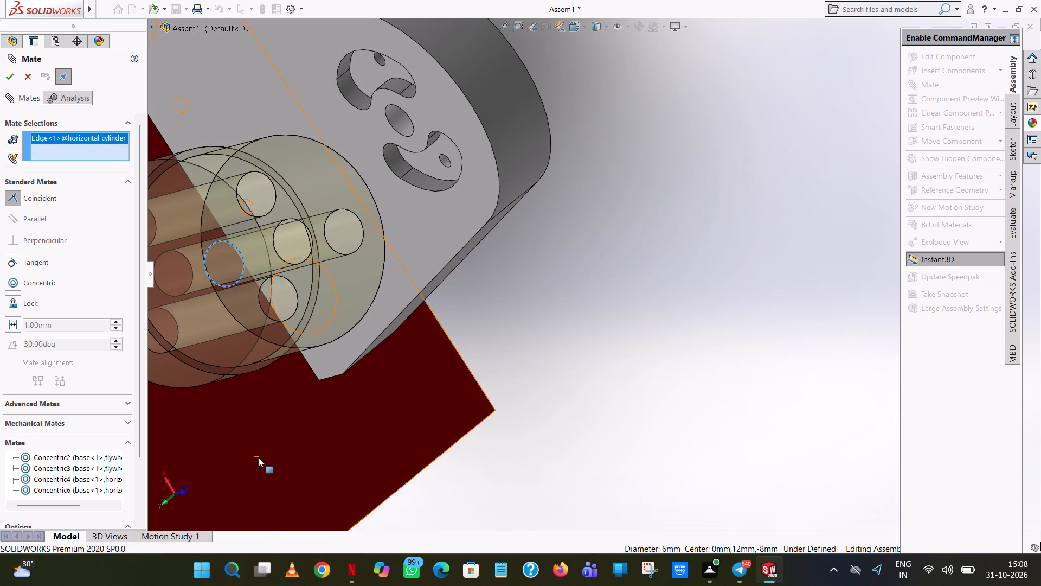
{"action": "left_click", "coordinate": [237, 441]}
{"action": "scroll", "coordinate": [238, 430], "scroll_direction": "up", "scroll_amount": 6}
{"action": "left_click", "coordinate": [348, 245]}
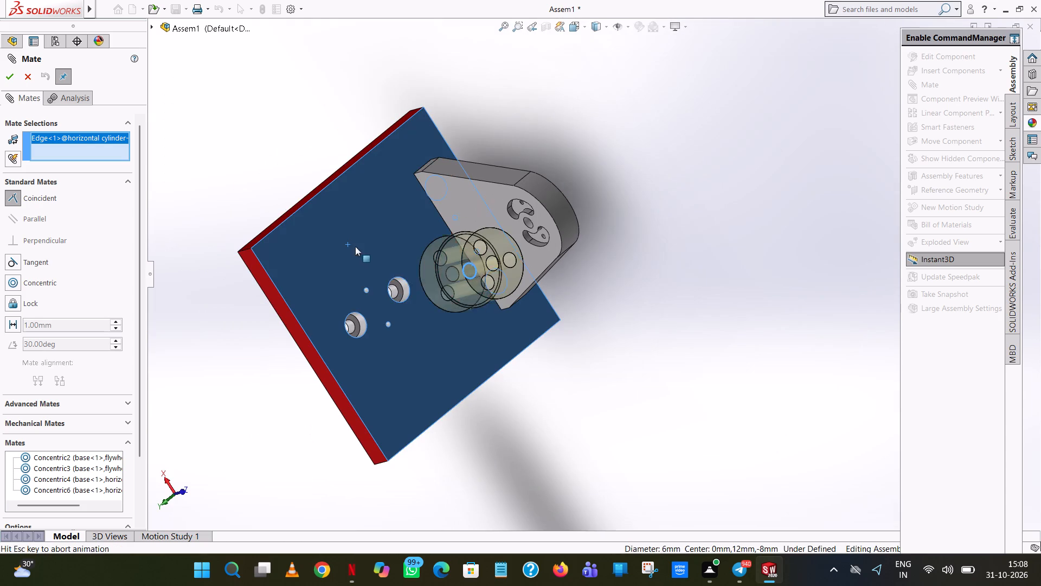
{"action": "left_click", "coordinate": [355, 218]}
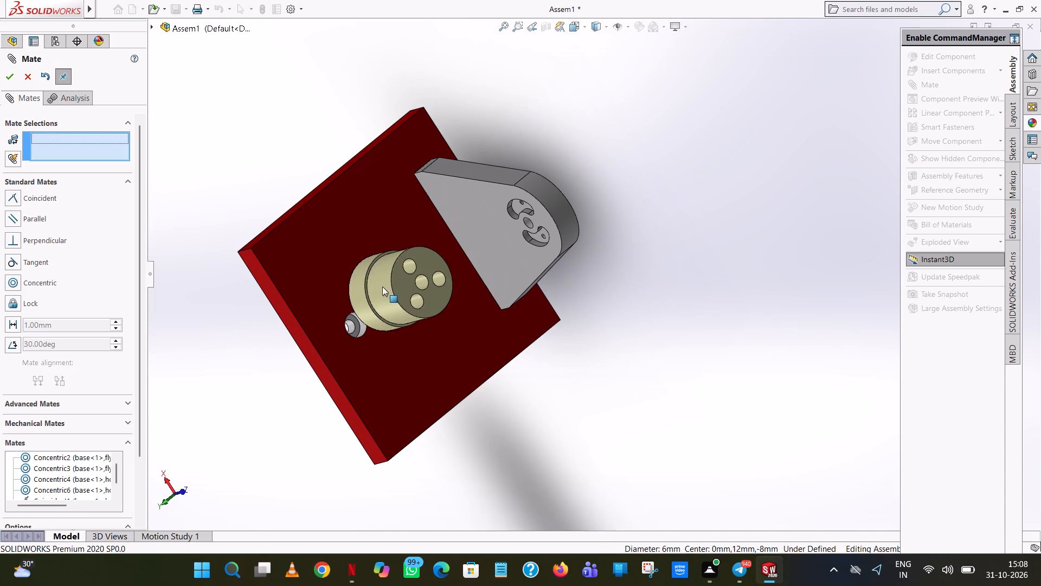
Test the mated horizontal cylinder's remaining movement and examine how it sits over the base plate's holes from several sides.
{"action": "left_click_drag", "start_coordinate": [381, 288], "coordinate": [362, 200]}
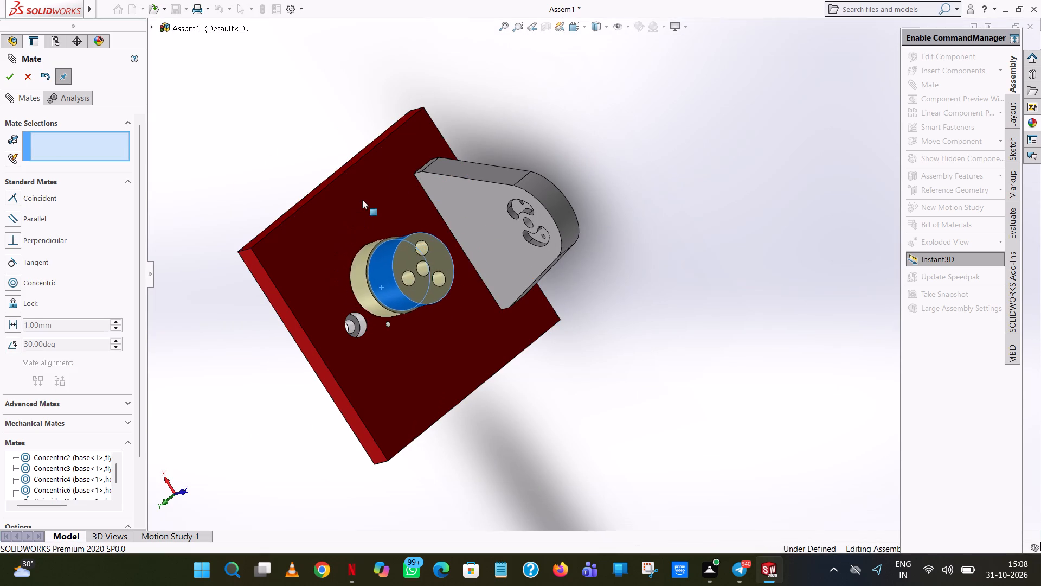
{"action": "left_click_drag", "start_coordinate": [362, 200], "coordinate": [319, 410]}
{"action": "scroll", "coordinate": [499, 364], "scroll_direction": "up", "scroll_amount": 1}
{"action": "middle_click_drag", "start_coordinate": [499, 361], "coordinate": [564, 521]}
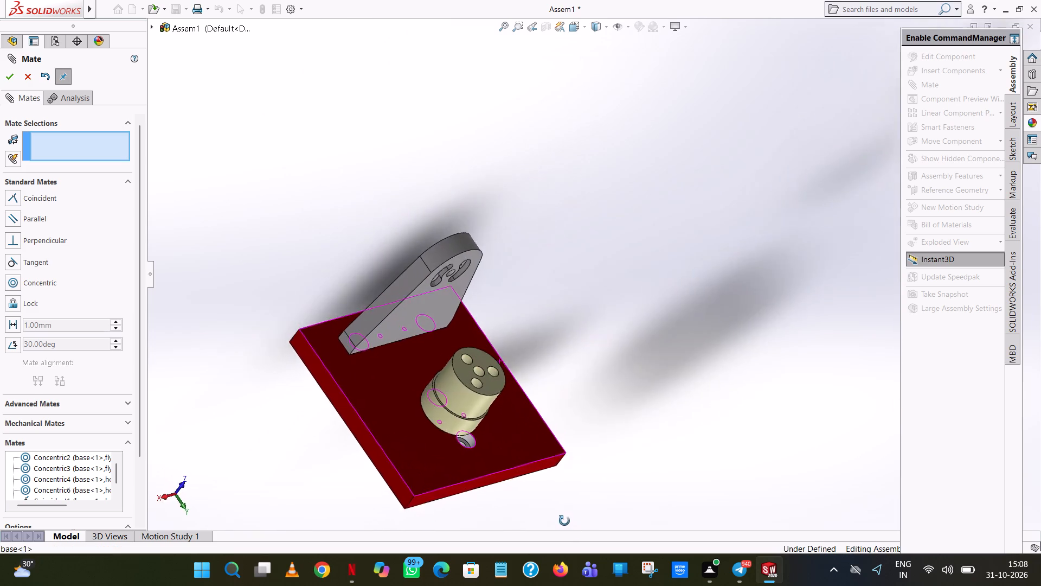
{"action": "middle_click_drag", "start_coordinate": [564, 521], "coordinate": [527, 502]}
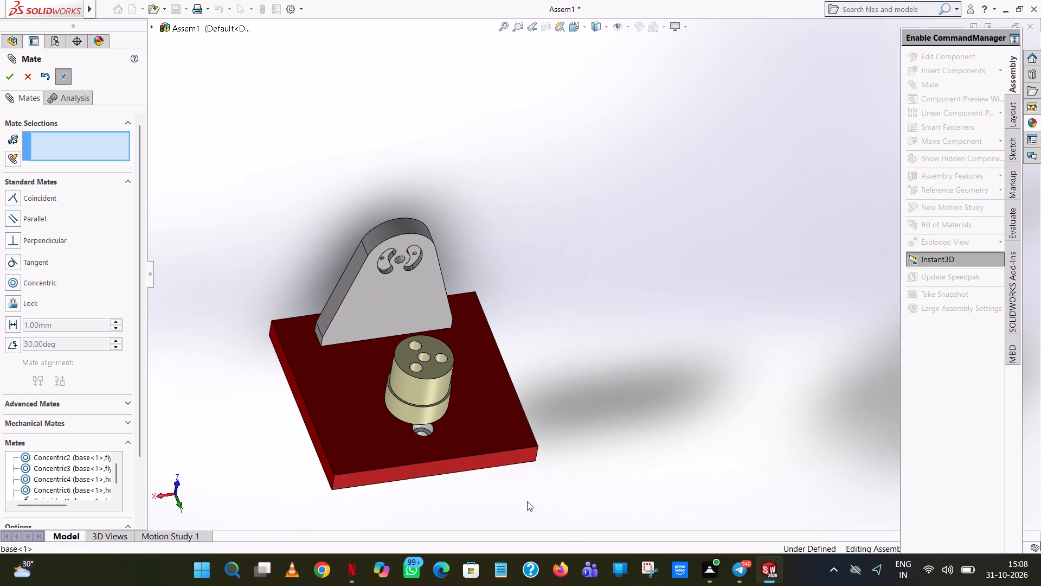
{"action": "scroll", "coordinate": [501, 351], "scroll_direction": "up", "scroll_amount": 1}
{"action": "scroll", "coordinate": [501, 353], "scroll_direction": "down", "scroll_amount": 1}
{"action": "middle_click_drag", "start_coordinate": [498, 355], "coordinate": [373, 336]}
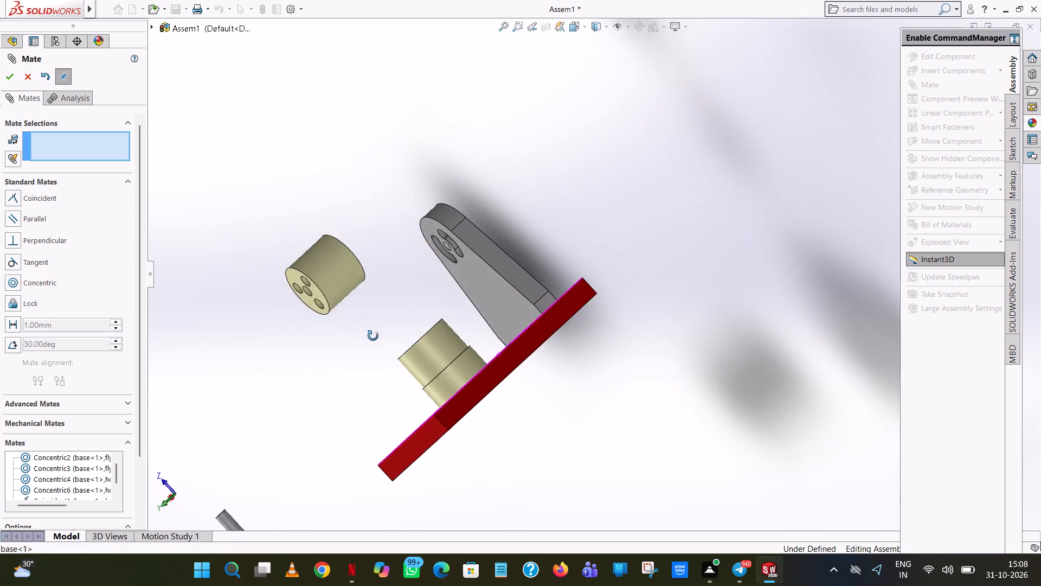
{"action": "middle_click_drag", "start_coordinate": [373, 336], "coordinate": [416, 374]}
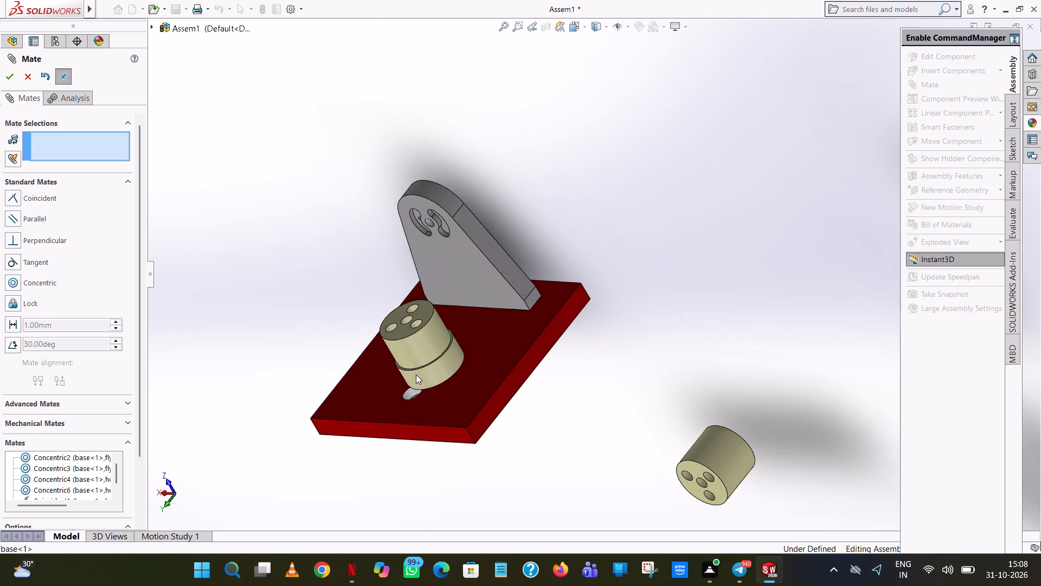
{"action": "scroll", "coordinate": [416, 374], "scroll_direction": "up", "scroll_amount": 1}
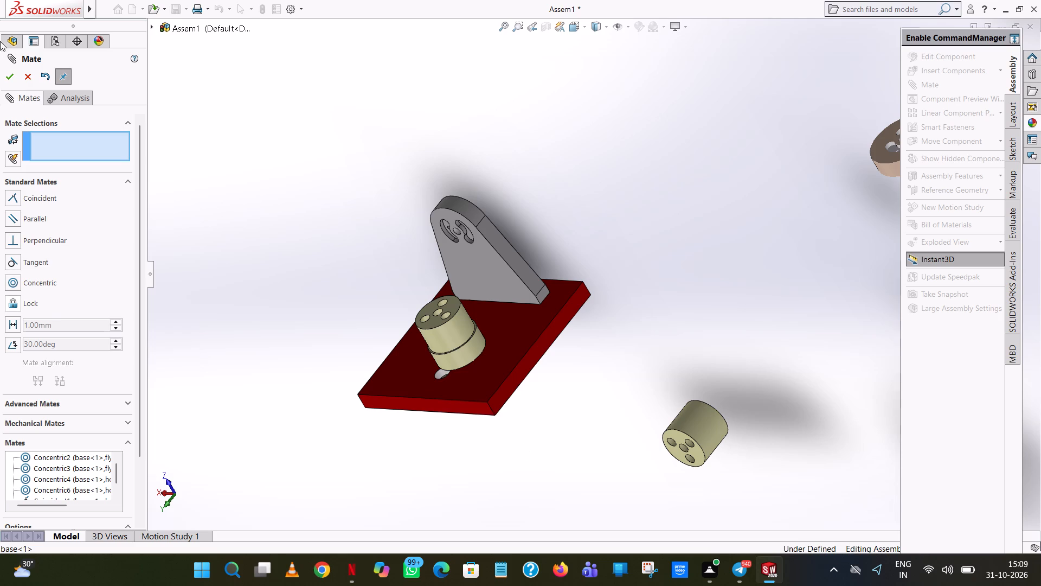
{"action": "left_click", "coordinate": [30, 83]}
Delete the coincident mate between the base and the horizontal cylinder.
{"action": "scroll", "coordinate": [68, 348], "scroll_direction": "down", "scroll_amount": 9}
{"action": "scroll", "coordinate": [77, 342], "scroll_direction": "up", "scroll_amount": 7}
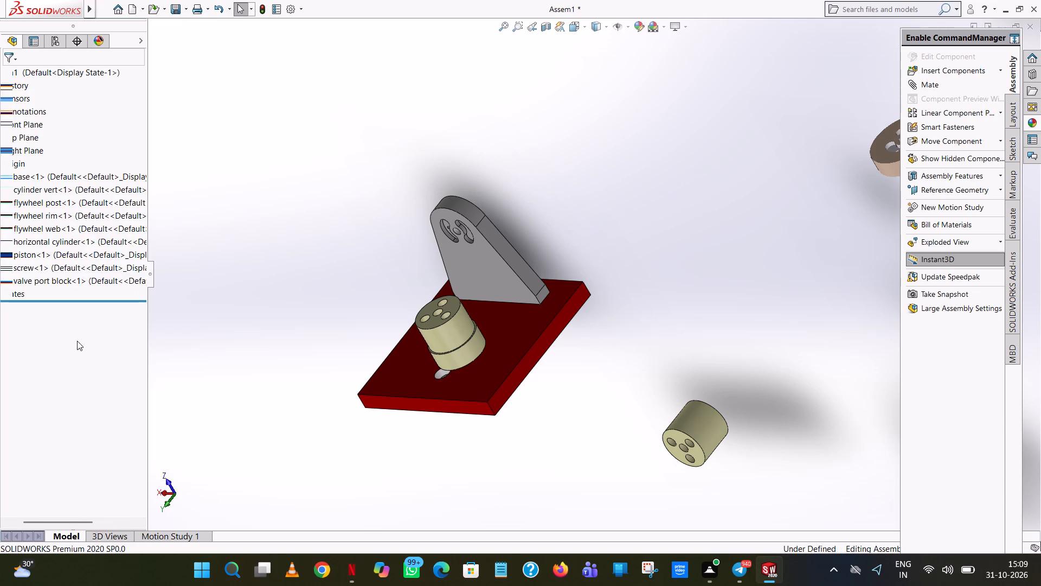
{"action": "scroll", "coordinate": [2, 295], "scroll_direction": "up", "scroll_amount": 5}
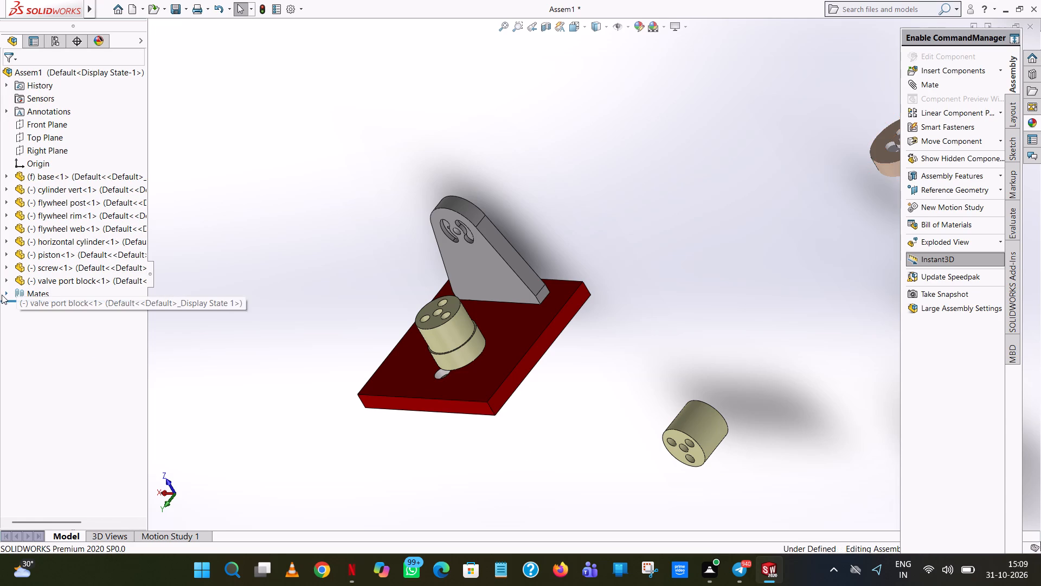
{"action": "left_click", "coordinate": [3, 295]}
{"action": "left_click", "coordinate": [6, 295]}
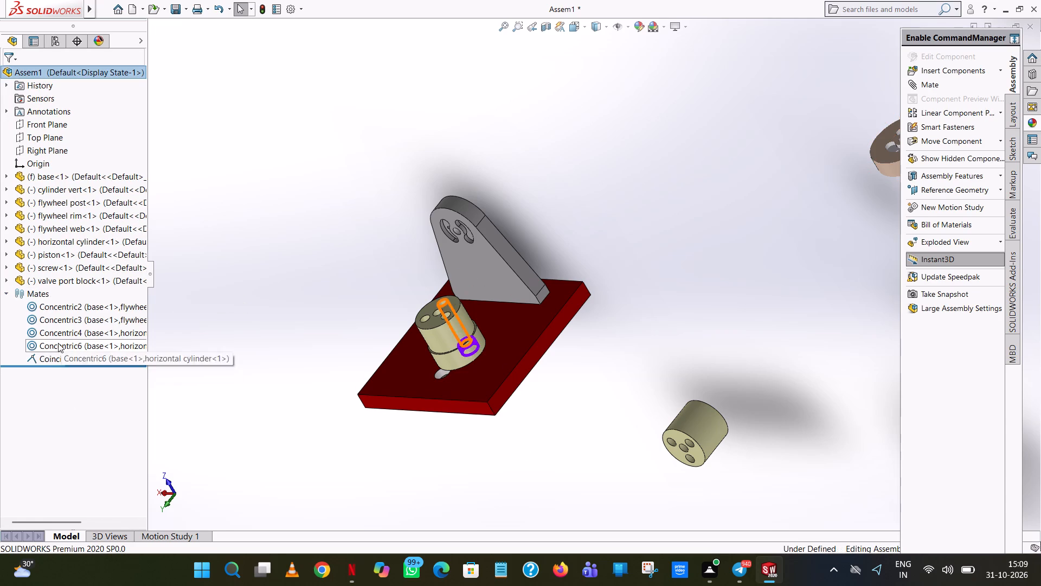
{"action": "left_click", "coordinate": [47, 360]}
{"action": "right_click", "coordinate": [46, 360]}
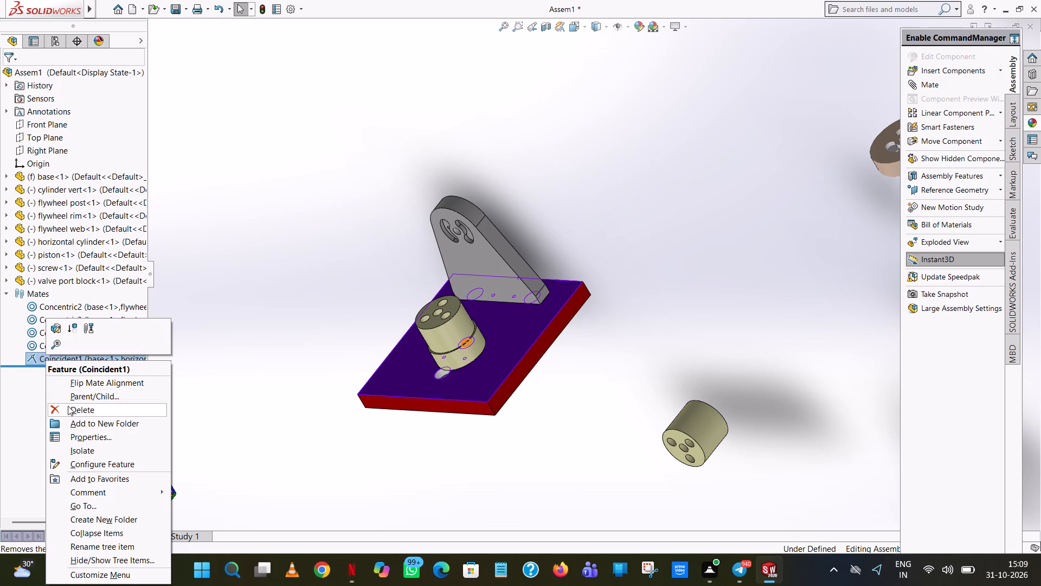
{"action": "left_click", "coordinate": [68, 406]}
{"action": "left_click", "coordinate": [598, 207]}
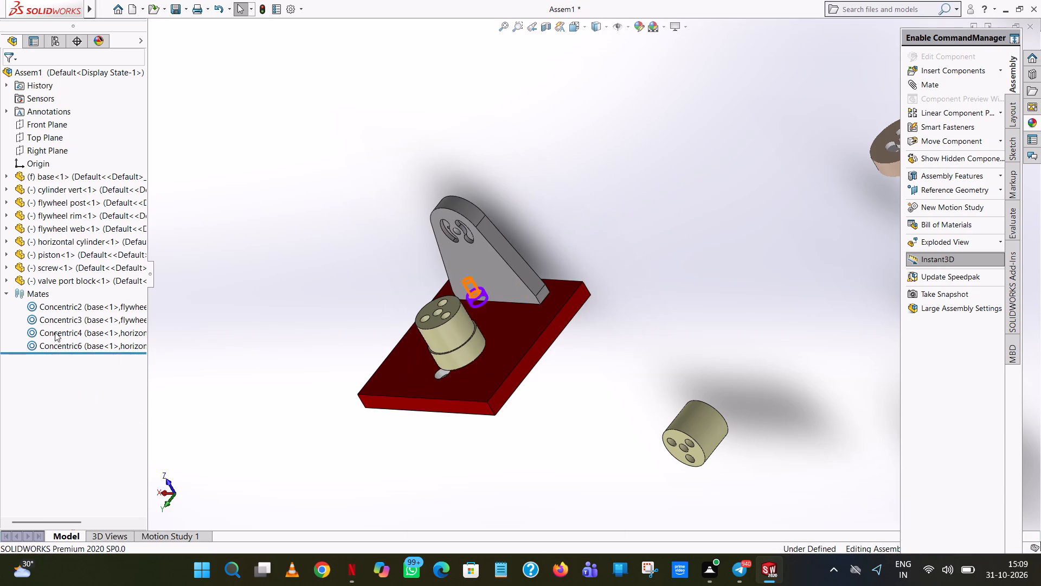
Delete both concentric mates, Concentric6 and Concentric4, that tie the horizontal cylinder to the base.
{"action": "left_click", "coordinate": [68, 347]}
{"action": "right_click", "coordinate": [68, 346]}
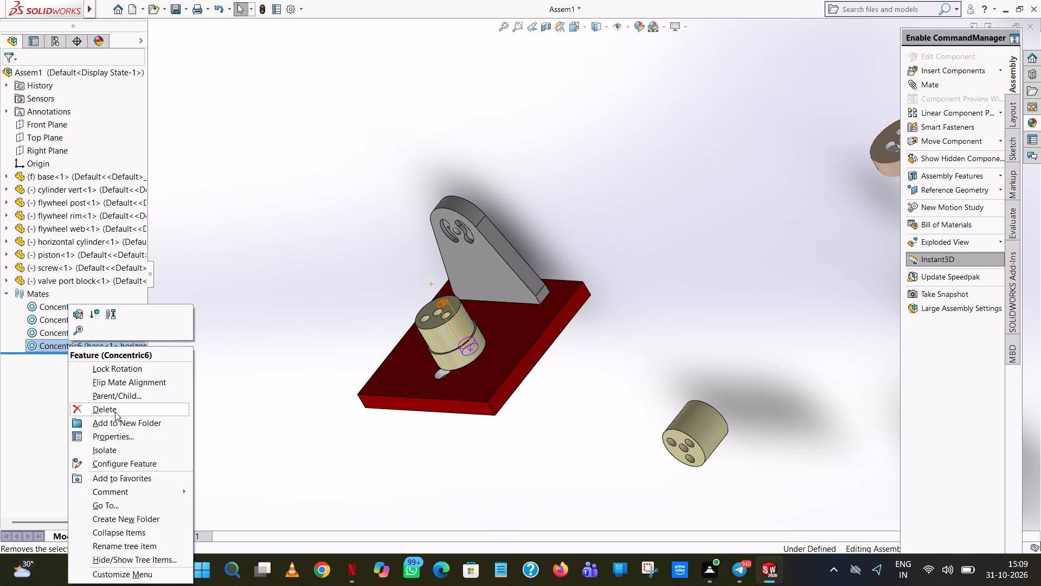
{"action": "left_click", "coordinate": [114, 412]}
{"action": "left_click", "coordinate": [613, 215]}
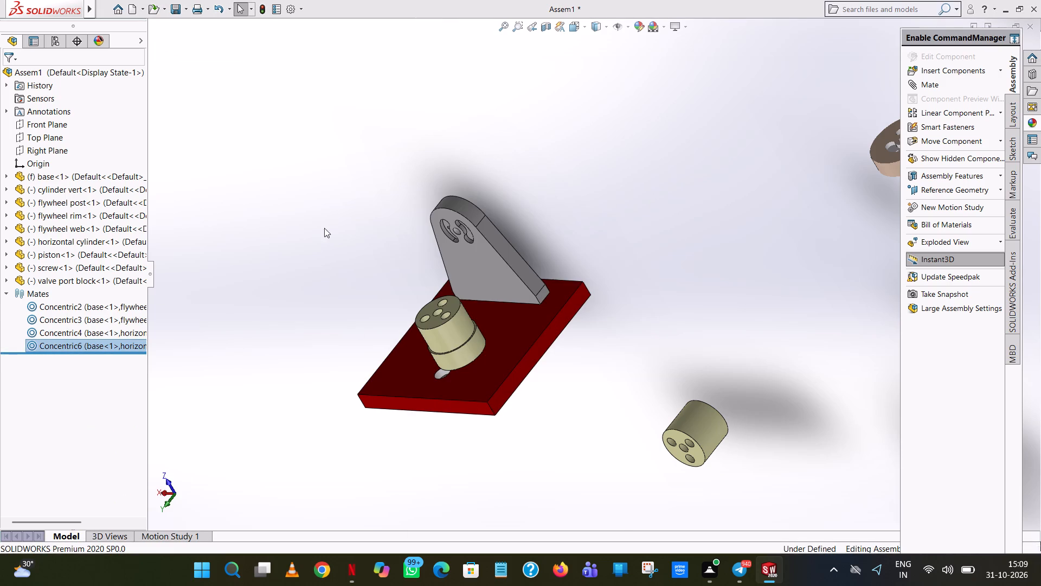
{"action": "left_click", "coordinate": [97, 330]}
{"action": "right_click", "coordinate": [95, 330]}
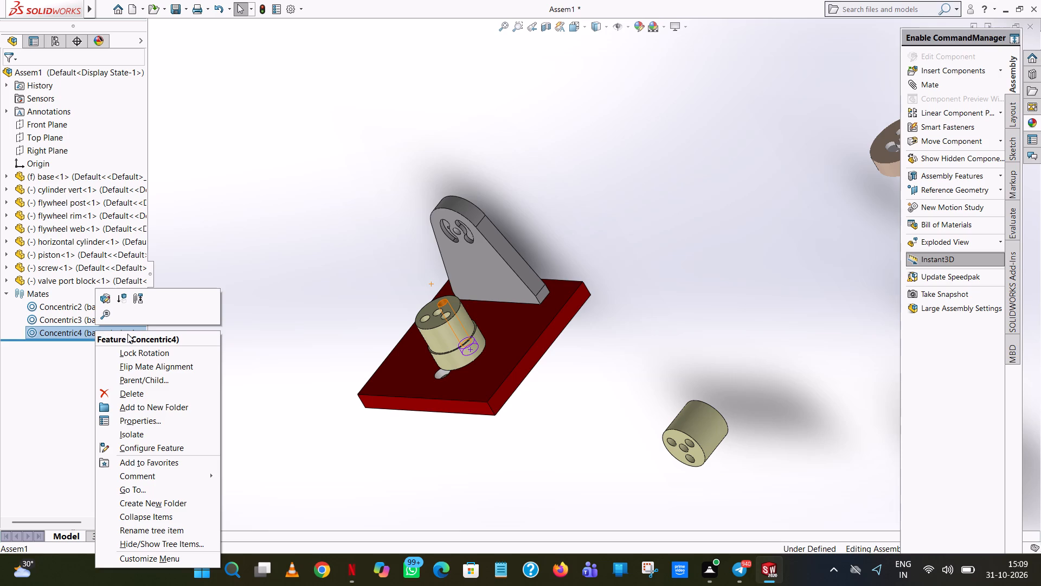
{"action": "left_click", "coordinate": [142, 390]}
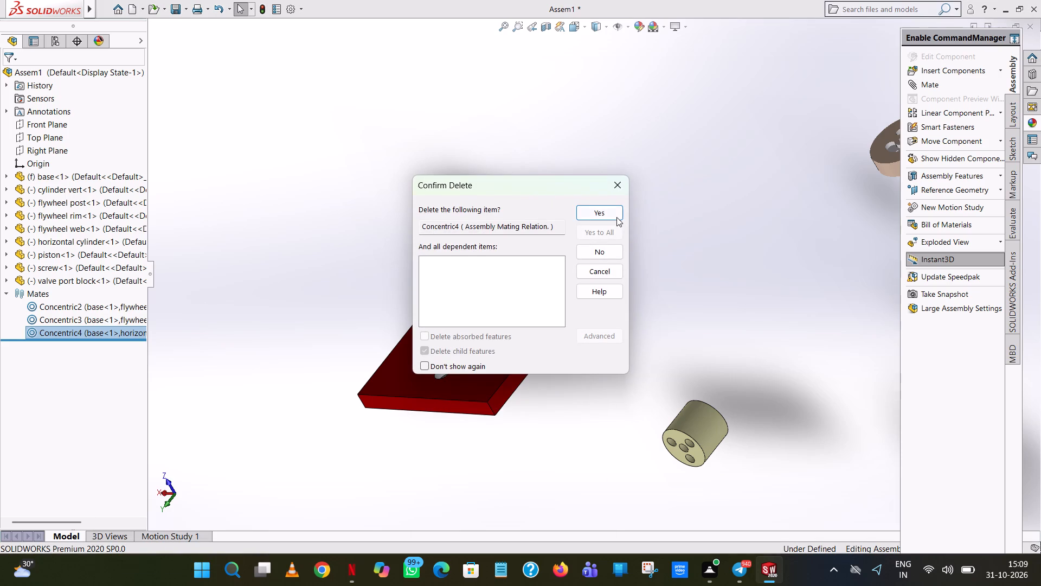
{"action": "left_click", "coordinate": [616, 217]}
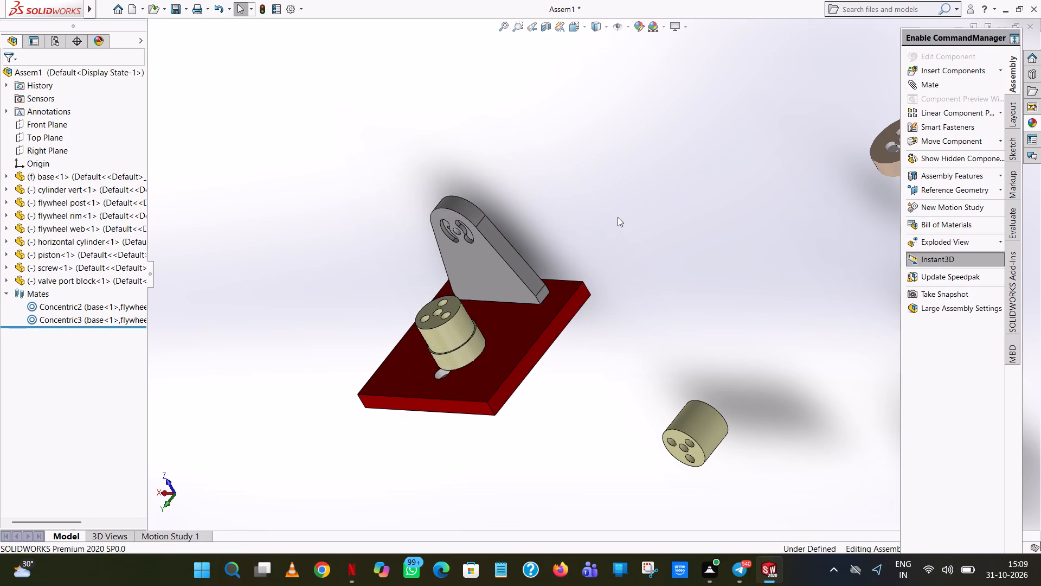
Move the horizontal cylinder off the base plate's holes, up beside the flywheel post's rounded top.
{"action": "left_click_drag", "start_coordinate": [458, 324], "coordinate": [423, 172]}
{"action": "left_click", "coordinate": [358, 273]}
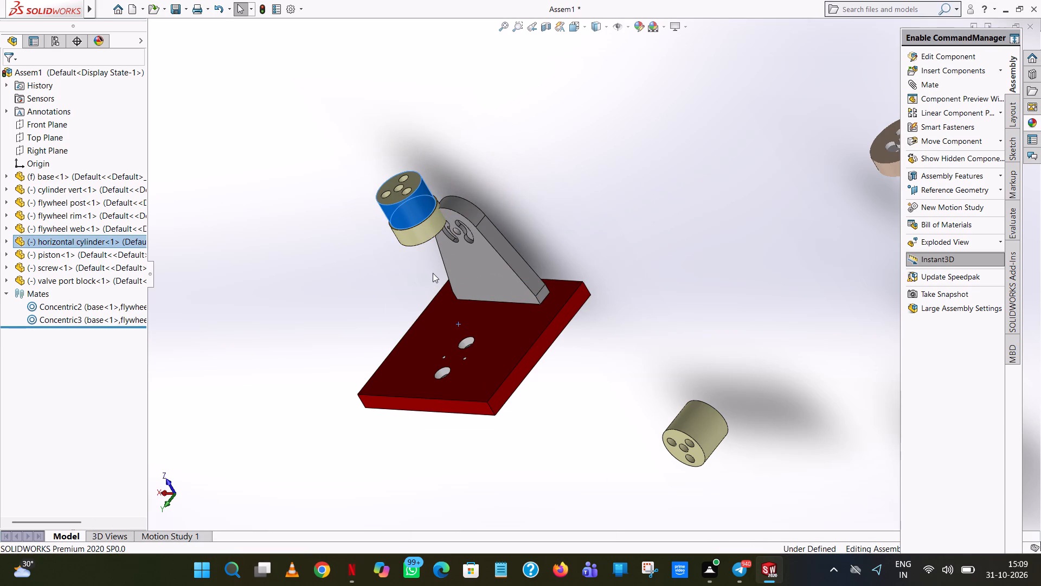
Add a concentric mate between an outer hole of the horizontal cylinder and the base's large hole farther from the flywheel post.
{"action": "scroll", "coordinate": [435, 271], "scroll_direction": "up", "scroll_amount": 2}
{"action": "middle_click_drag", "start_coordinate": [435, 269], "coordinate": [415, 126]}
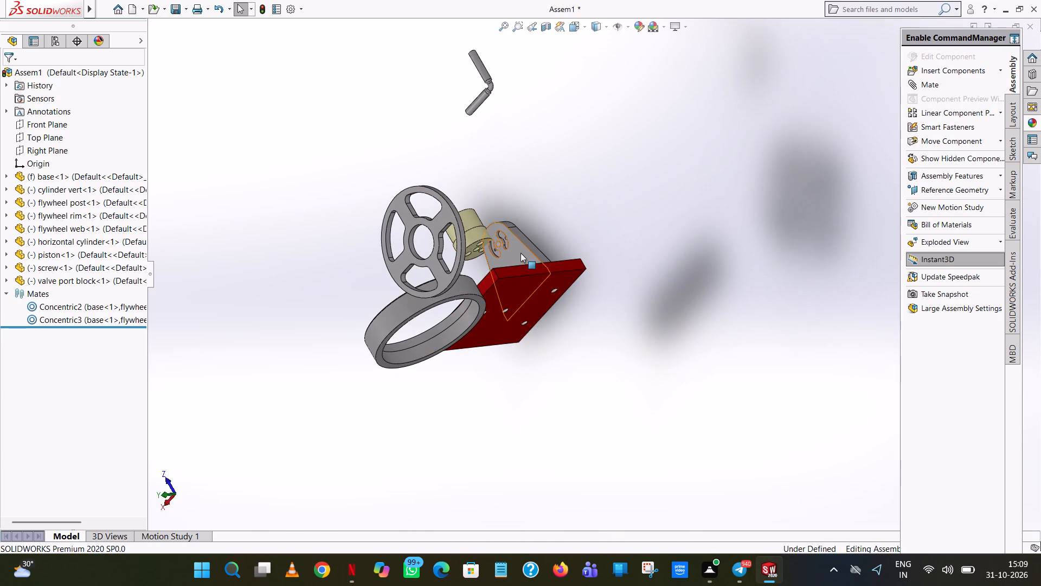
{"action": "scroll", "coordinate": [520, 253], "scroll_direction": "down", "scroll_amount": 9}
{"action": "middle_click_drag", "start_coordinate": [448, 278], "coordinate": [437, 315]}
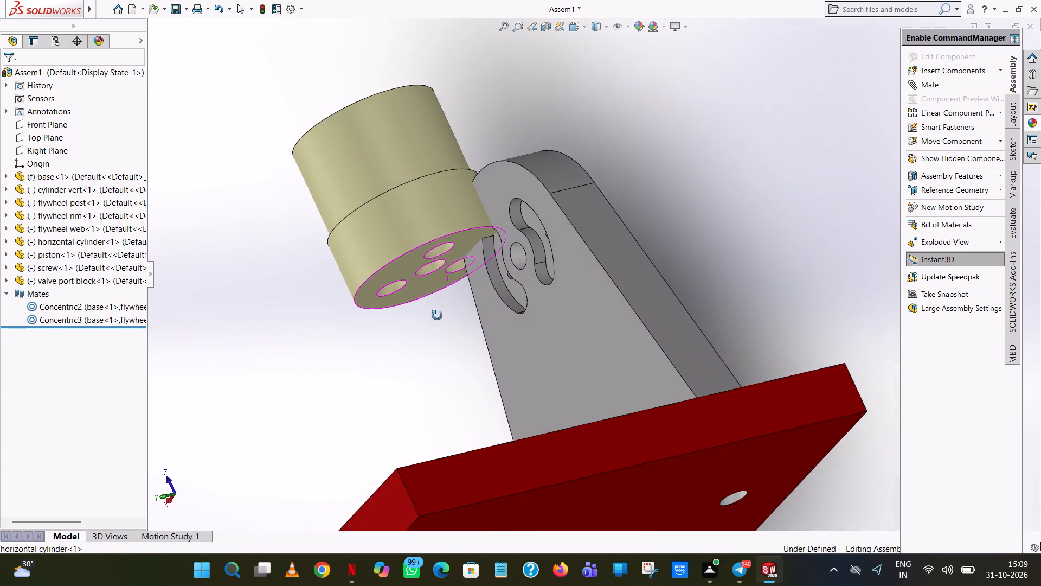
{"action": "middle_click_drag", "start_coordinate": [437, 315], "coordinate": [460, 373]}
{"action": "scroll", "coordinate": [461, 365], "scroll_direction": "up", "scroll_amount": 5}
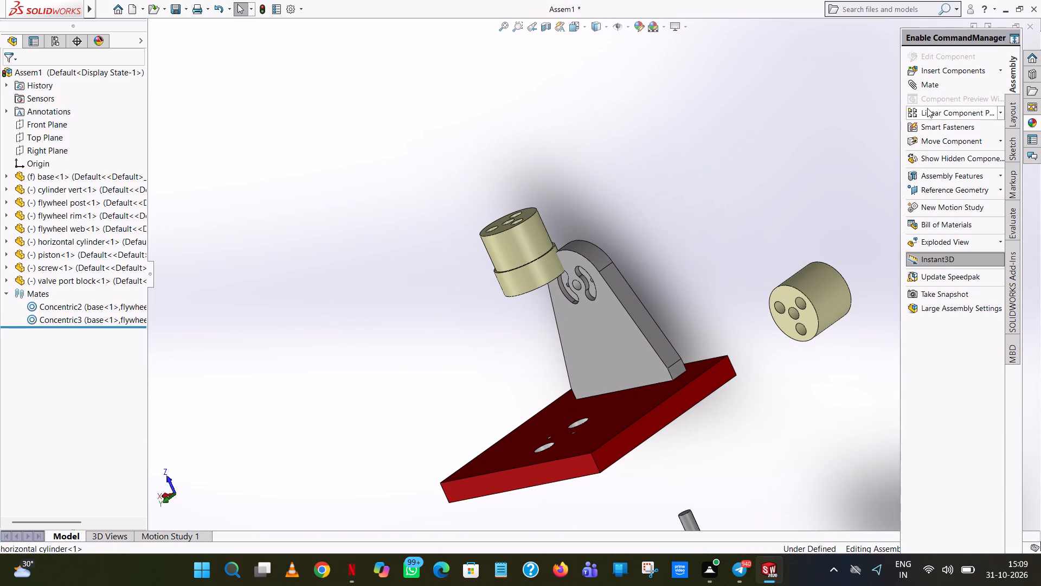
{"action": "left_click", "coordinate": [930, 86]}
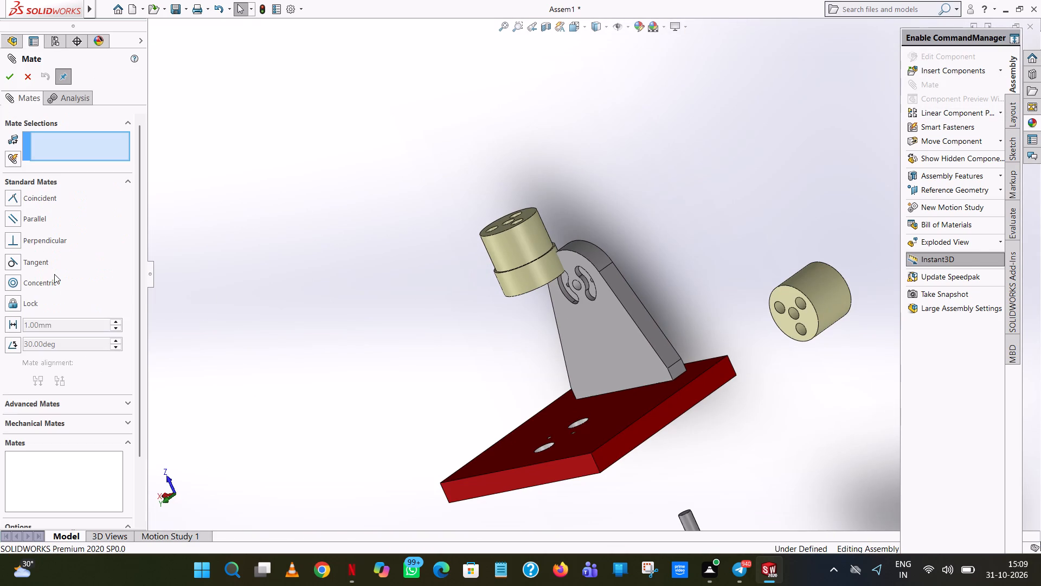
{"action": "left_click", "coordinate": [34, 283]}
{"action": "scroll", "coordinate": [372, 315], "scroll_direction": "up", "scroll_amount": 1}
{"action": "middle_click_drag", "start_coordinate": [373, 317], "coordinate": [378, 267]}
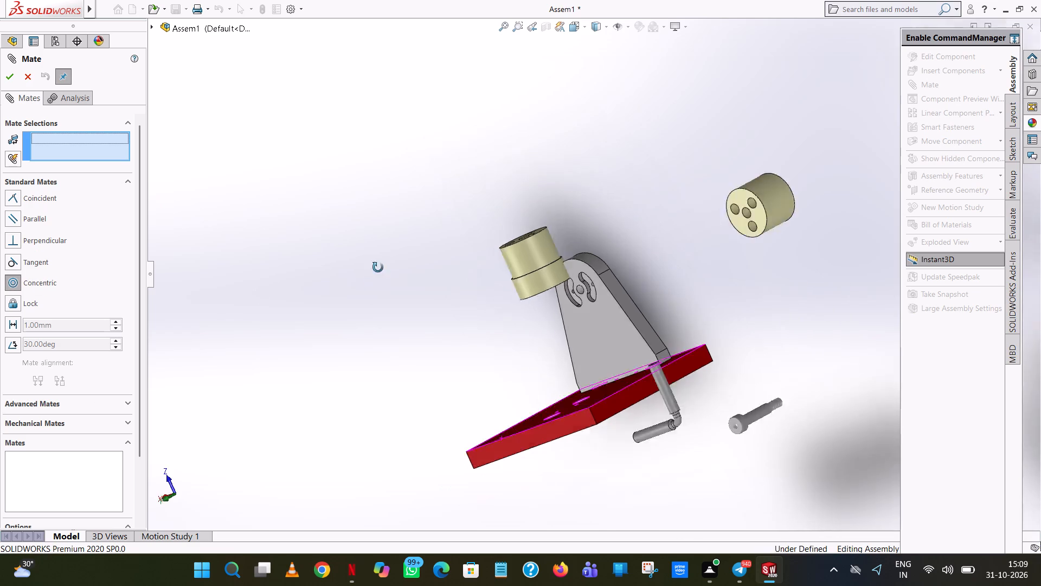
{"action": "middle_click_drag", "start_coordinate": [378, 267], "coordinate": [407, 179]}
{"action": "scroll", "coordinate": [408, 176], "scroll_direction": "up", "scroll_amount": 1}
{"action": "scroll", "coordinate": [522, 345], "scroll_direction": "down", "scroll_amount": 9}
{"action": "scroll", "coordinate": [525, 356], "scroll_direction": "up", "scroll_amount": 1}
{"action": "middle_click_drag", "start_coordinate": [519, 354], "coordinate": [504, 321]}
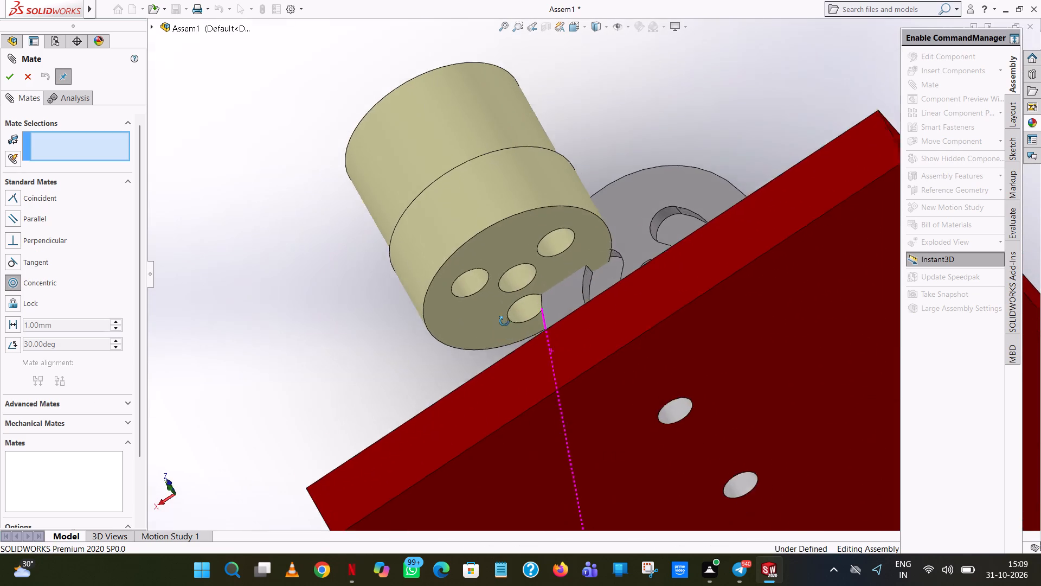
{"action": "middle_click_drag", "start_coordinate": [504, 321], "coordinate": [508, 330]}
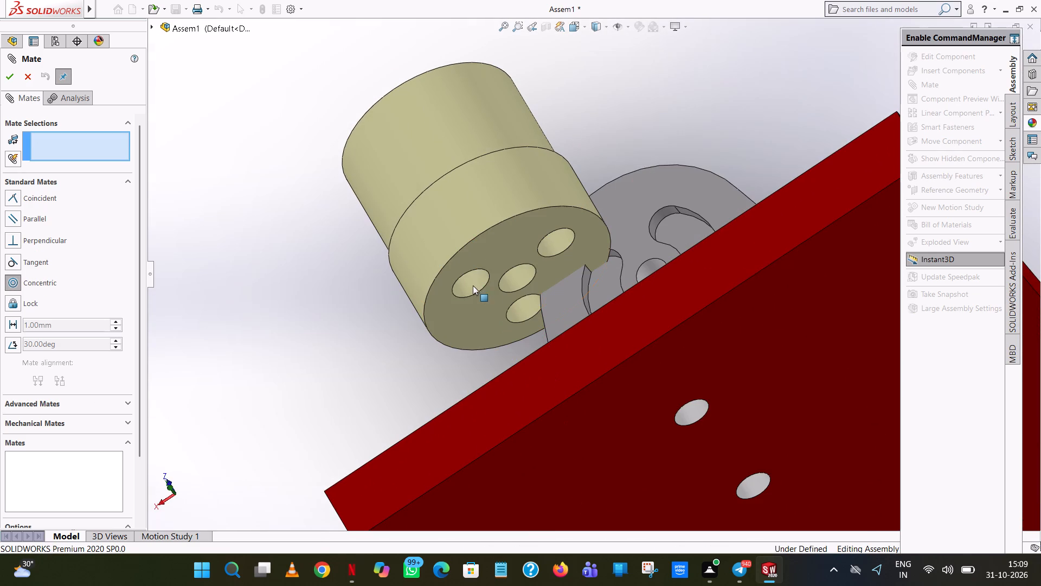
{"action": "left_click", "coordinate": [471, 284]}
{"action": "scroll", "coordinate": [487, 298], "scroll_direction": "up", "scroll_amount": 4}
{"action": "middle_click_drag", "start_coordinate": [489, 301], "coordinate": [586, 481]}
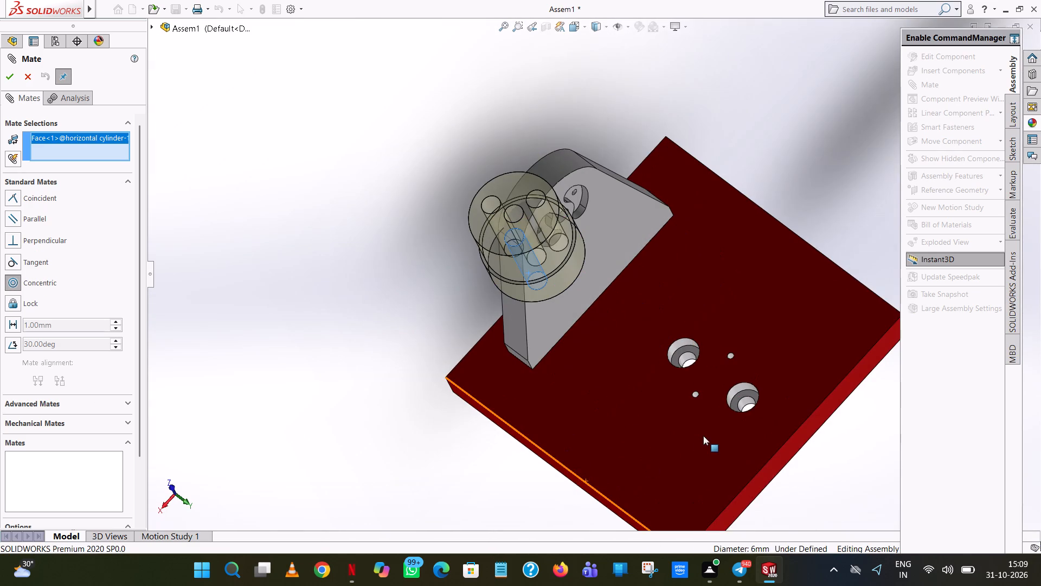
{"action": "left_click", "coordinate": [733, 391]}
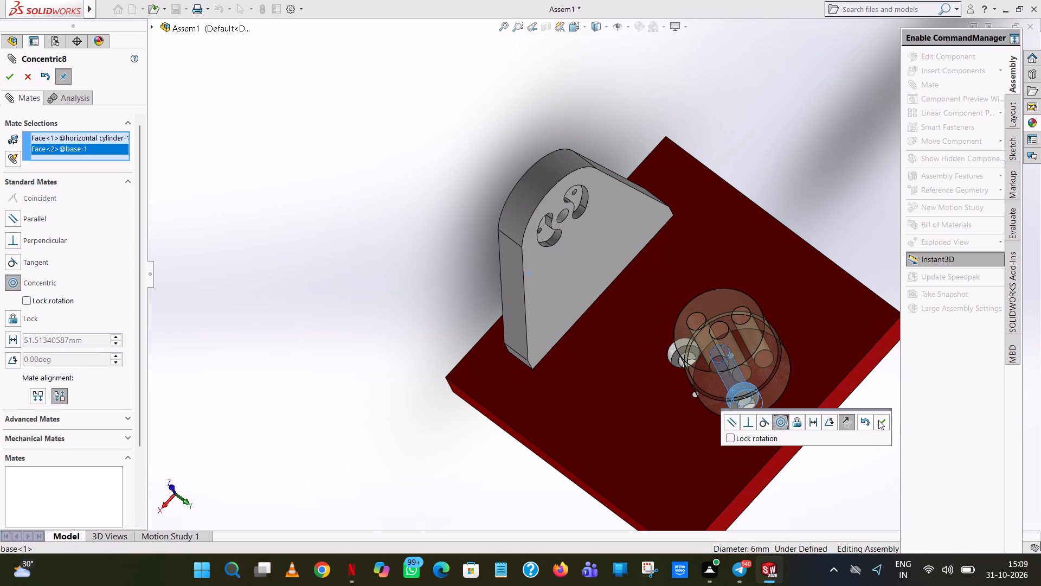
{"action": "left_click", "coordinate": [878, 420]}
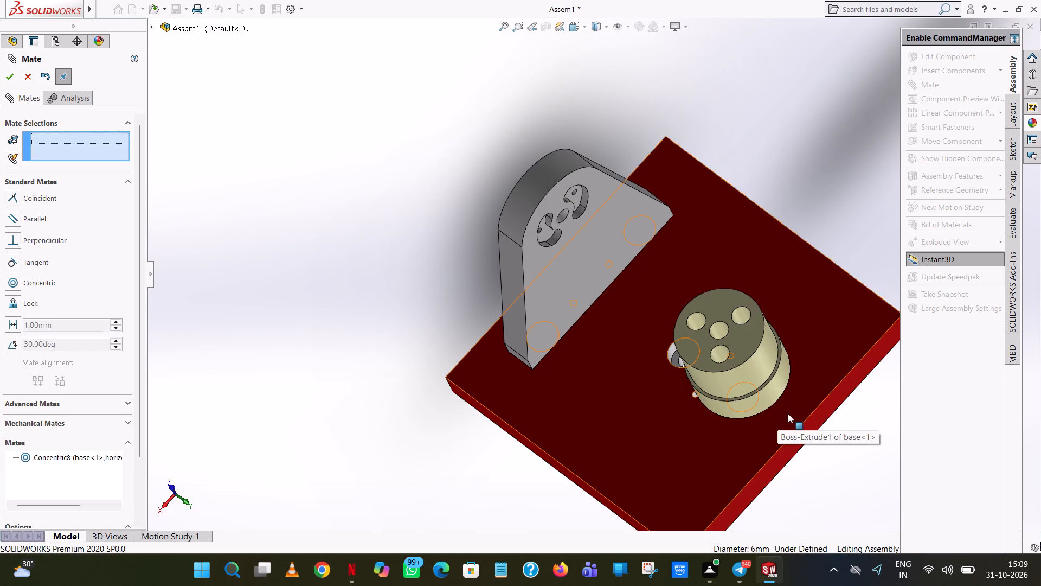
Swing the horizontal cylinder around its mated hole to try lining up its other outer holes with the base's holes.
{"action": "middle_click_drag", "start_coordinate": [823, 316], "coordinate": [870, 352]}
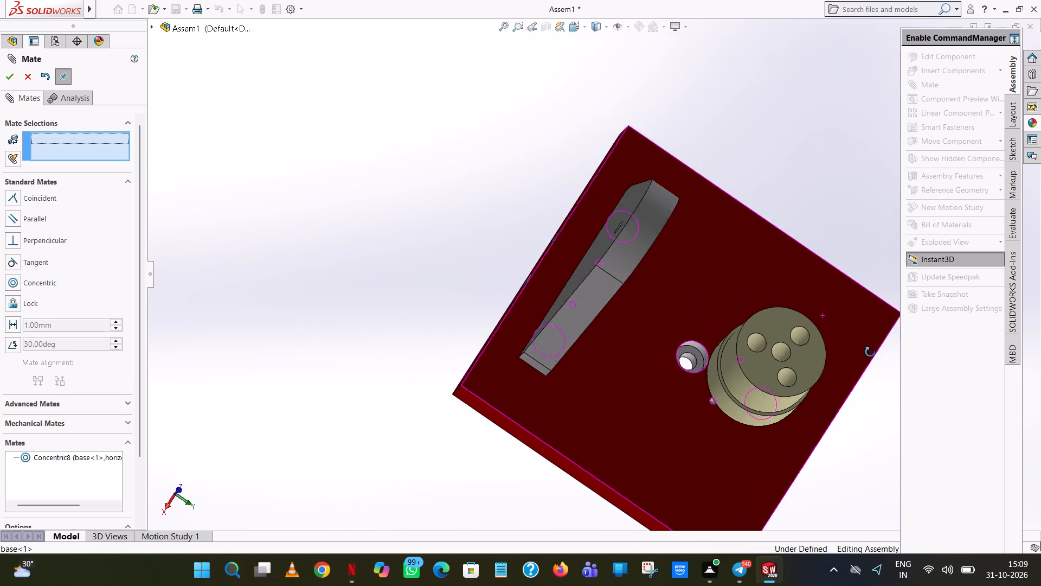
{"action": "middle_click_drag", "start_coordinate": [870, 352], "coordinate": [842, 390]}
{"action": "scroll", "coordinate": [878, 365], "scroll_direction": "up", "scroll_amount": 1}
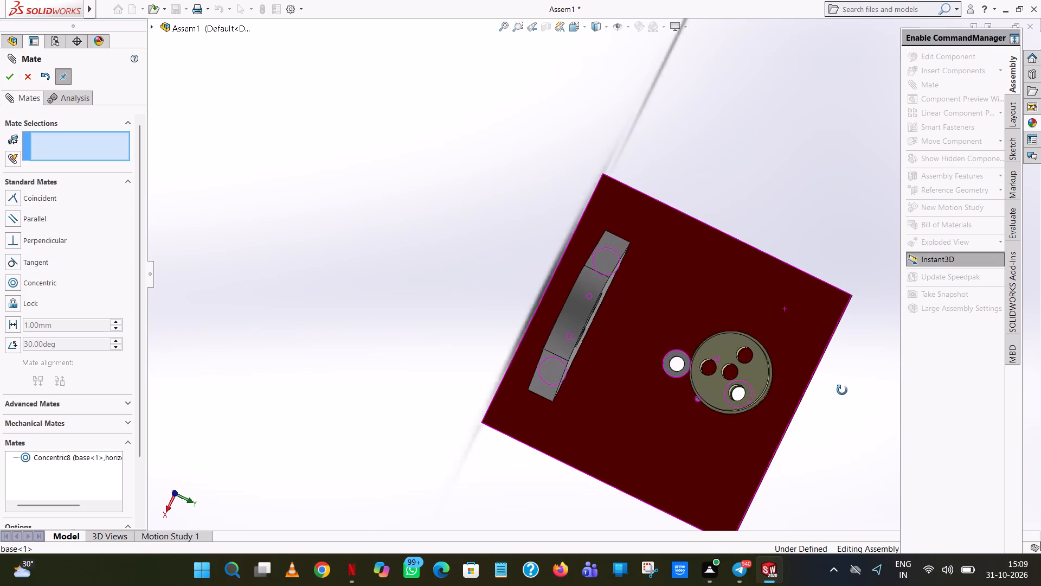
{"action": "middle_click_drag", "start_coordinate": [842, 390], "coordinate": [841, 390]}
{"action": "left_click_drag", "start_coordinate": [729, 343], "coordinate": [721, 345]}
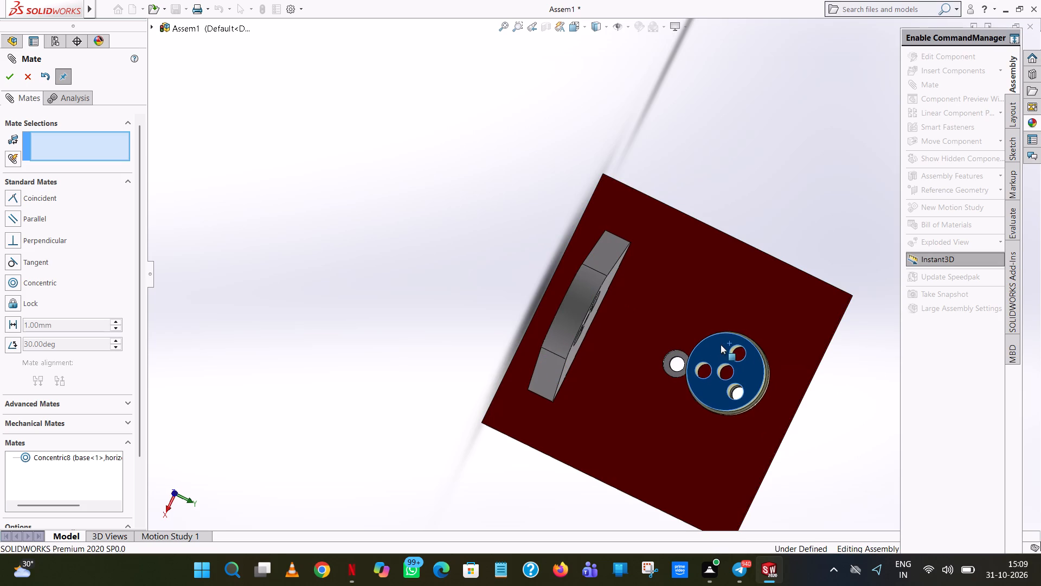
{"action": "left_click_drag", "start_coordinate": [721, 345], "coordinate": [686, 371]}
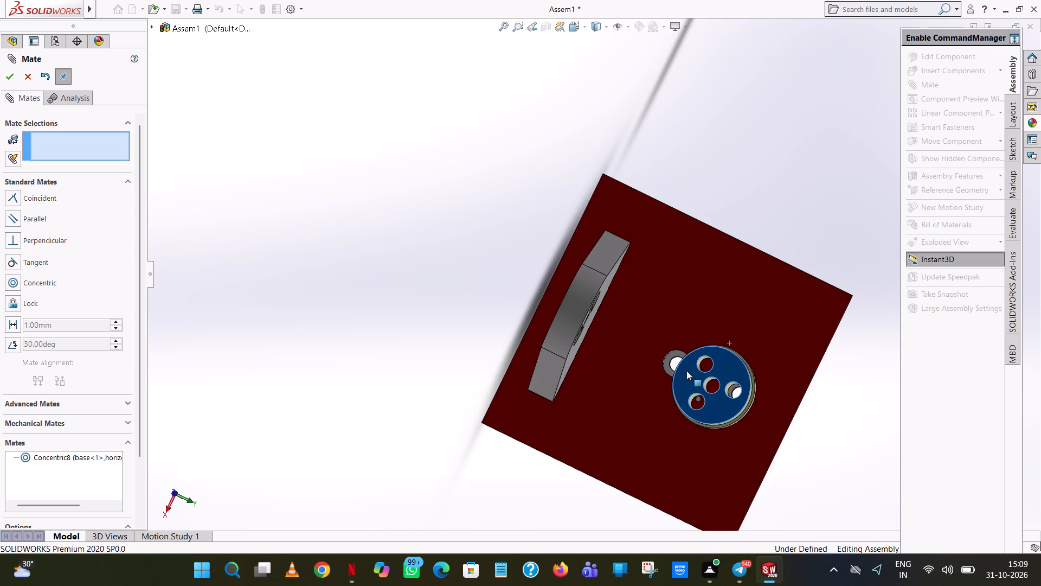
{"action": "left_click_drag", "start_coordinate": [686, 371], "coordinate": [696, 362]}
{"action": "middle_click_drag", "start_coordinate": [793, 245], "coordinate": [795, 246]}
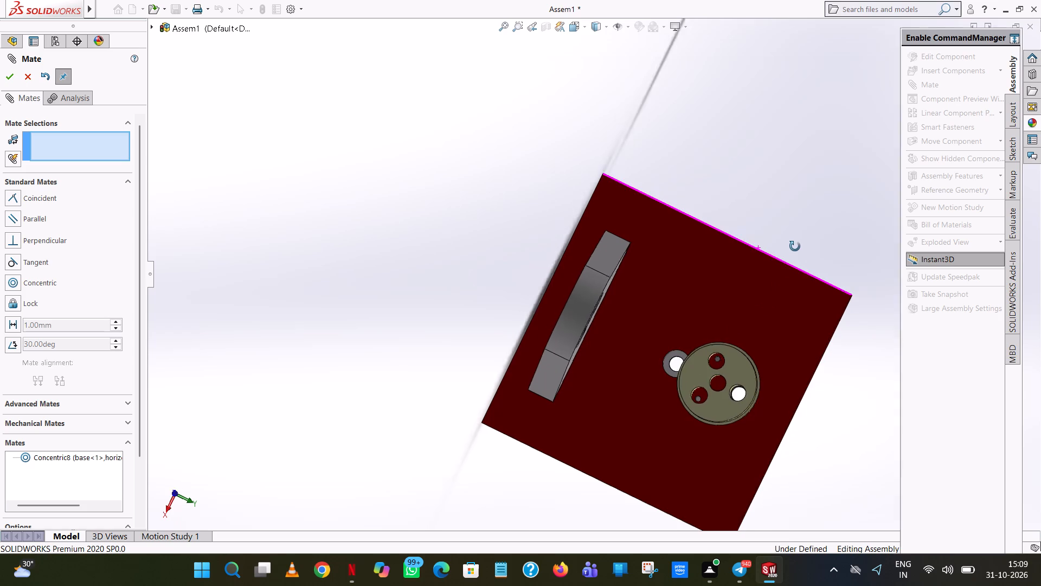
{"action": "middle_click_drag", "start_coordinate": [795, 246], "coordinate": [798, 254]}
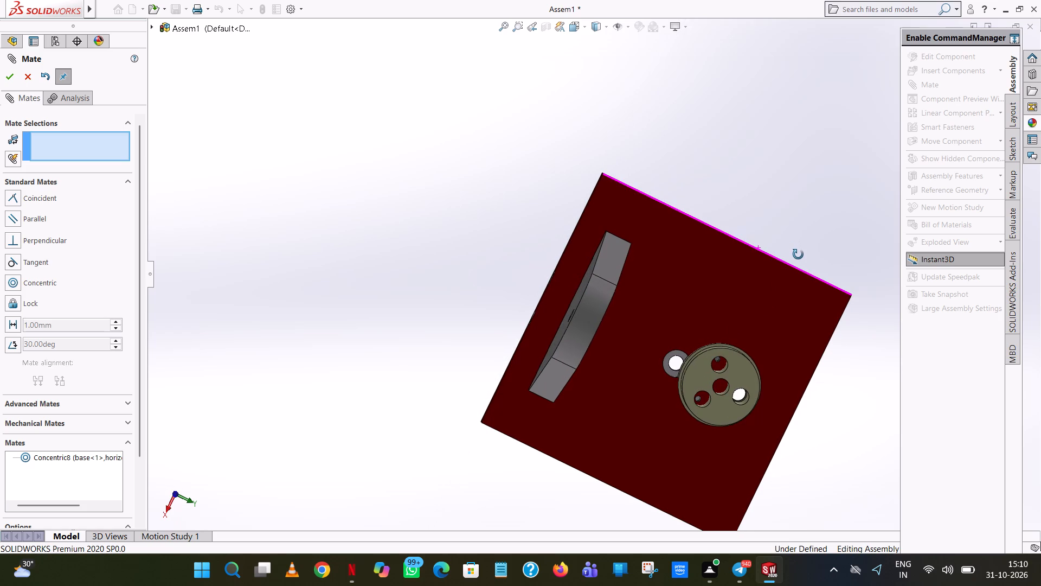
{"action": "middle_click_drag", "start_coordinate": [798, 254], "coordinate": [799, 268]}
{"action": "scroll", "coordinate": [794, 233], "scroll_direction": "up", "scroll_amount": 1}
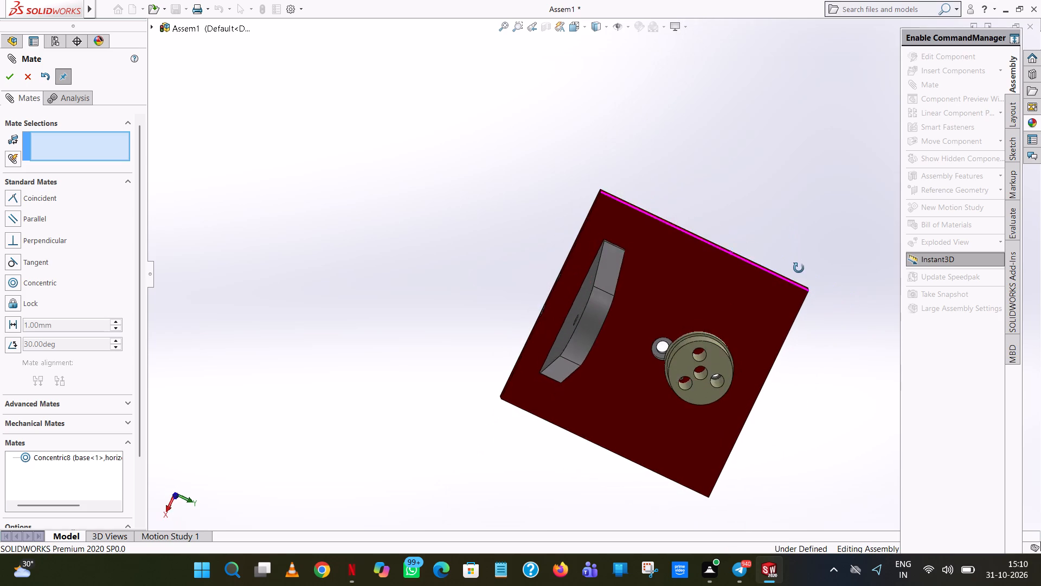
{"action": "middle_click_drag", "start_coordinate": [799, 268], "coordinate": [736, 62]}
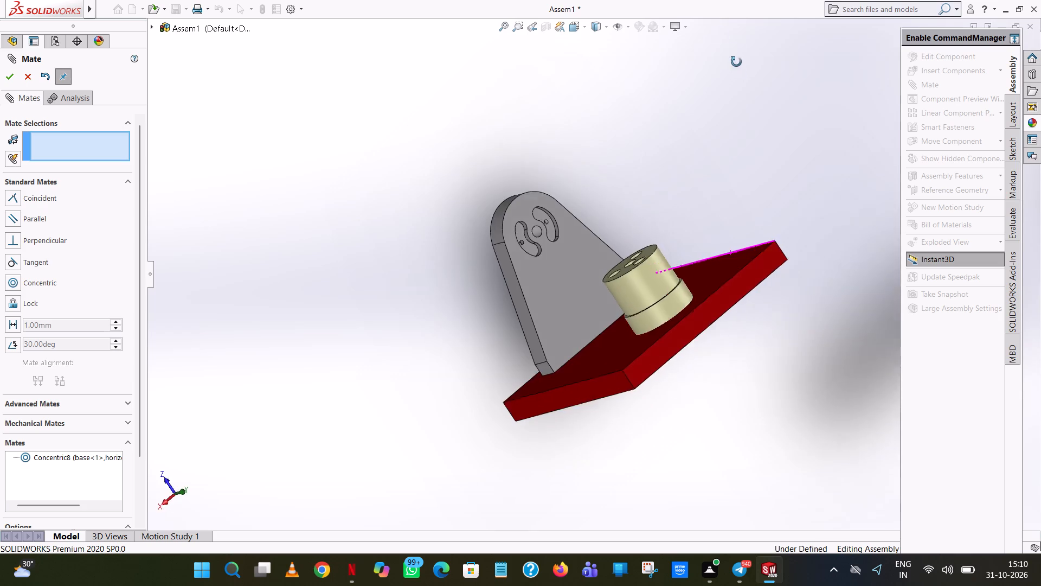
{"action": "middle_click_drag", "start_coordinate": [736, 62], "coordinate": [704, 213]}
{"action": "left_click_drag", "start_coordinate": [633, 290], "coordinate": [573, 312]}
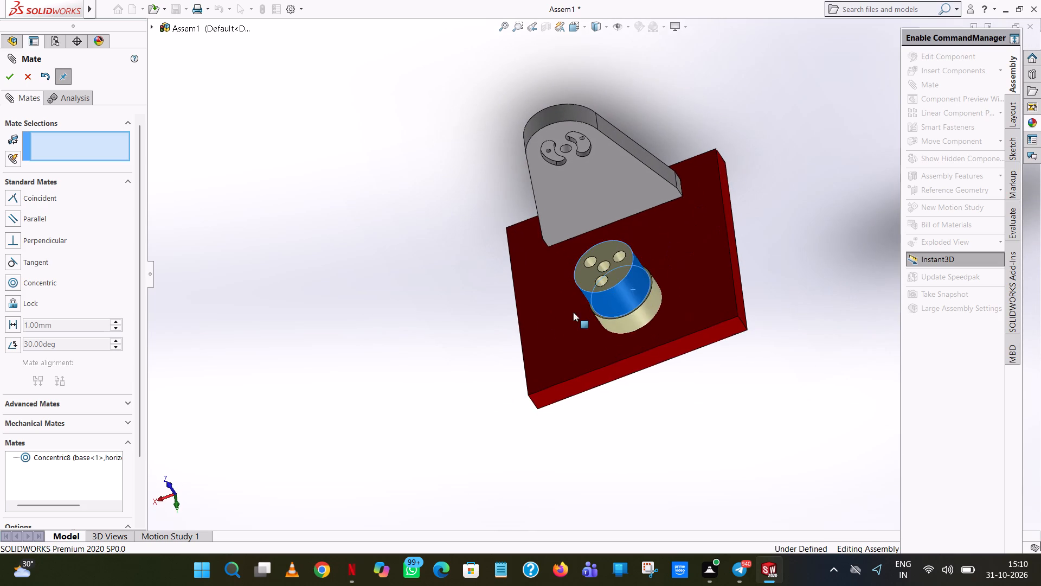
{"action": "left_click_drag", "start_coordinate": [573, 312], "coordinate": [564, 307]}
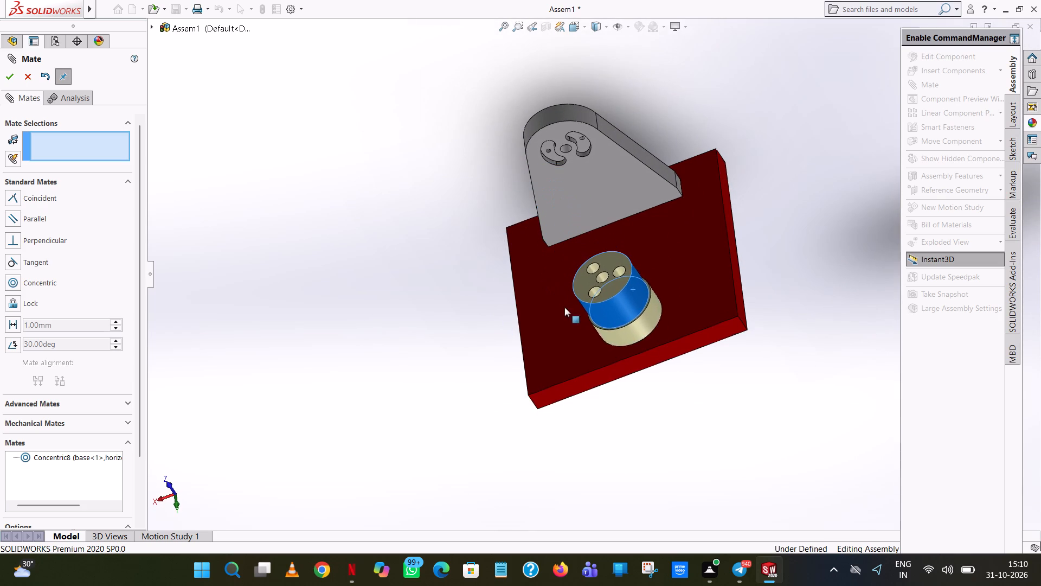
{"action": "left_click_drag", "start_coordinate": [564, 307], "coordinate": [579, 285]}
Move the horizontal cylinder off the base's large holes, placing it just above the base in front of the flywheel post.
{"action": "middle_click_drag", "start_coordinate": [612, 340], "coordinate": [648, 437]}
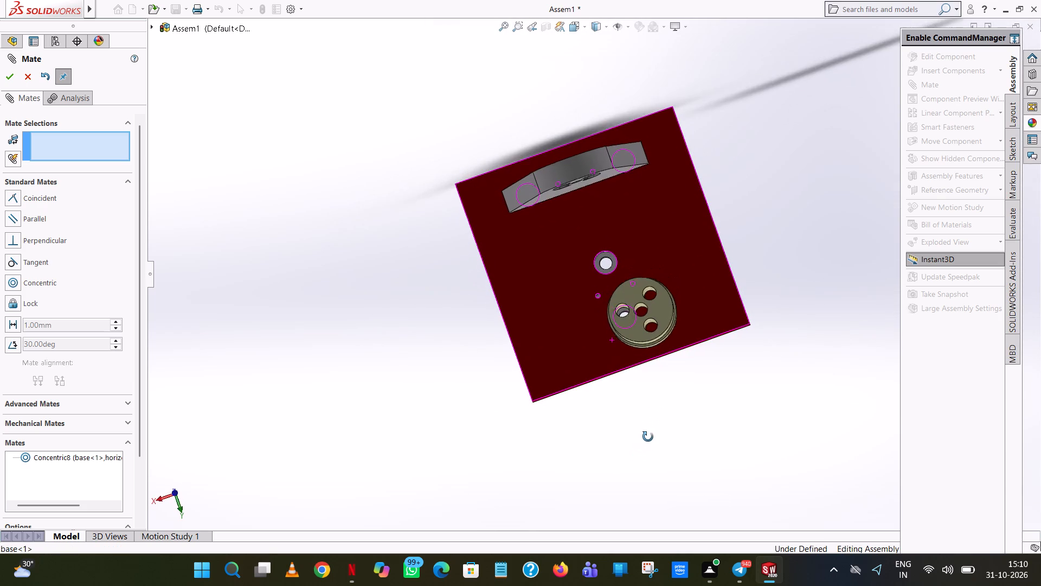
{"action": "middle_click_drag", "start_coordinate": [648, 437], "coordinate": [650, 444]}
{"action": "middle_click", "coordinate": [650, 444]}
{"action": "left_click_drag", "start_coordinate": [669, 320], "coordinate": [656, 280]}
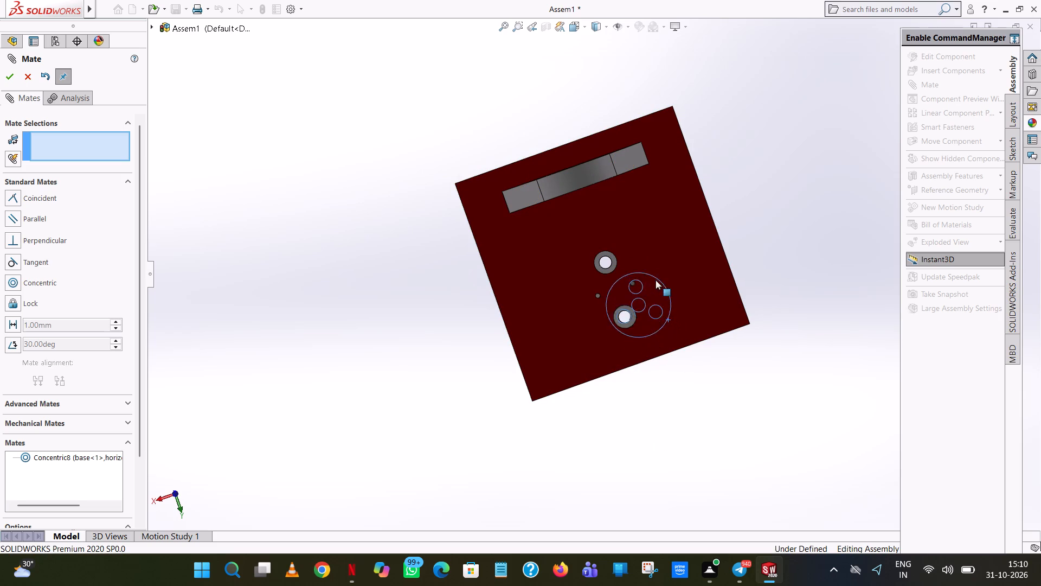
{"action": "left_click_drag", "start_coordinate": [656, 280], "coordinate": [557, 187]}
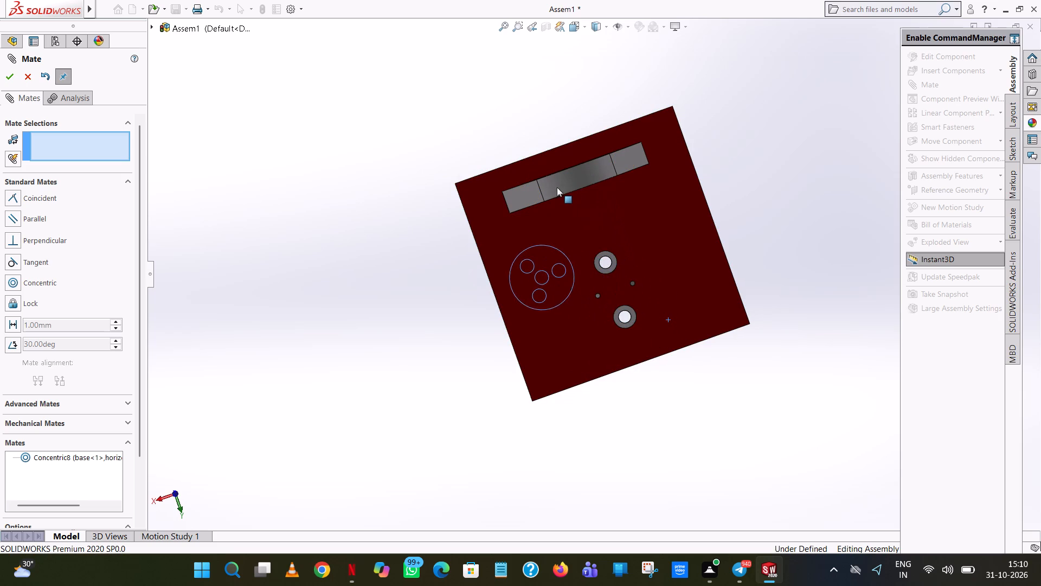
{"action": "left_click_drag", "start_coordinate": [557, 187], "coordinate": [652, 244]}
{"action": "scroll", "coordinate": [706, 354], "scroll_direction": "up", "scroll_amount": 1}
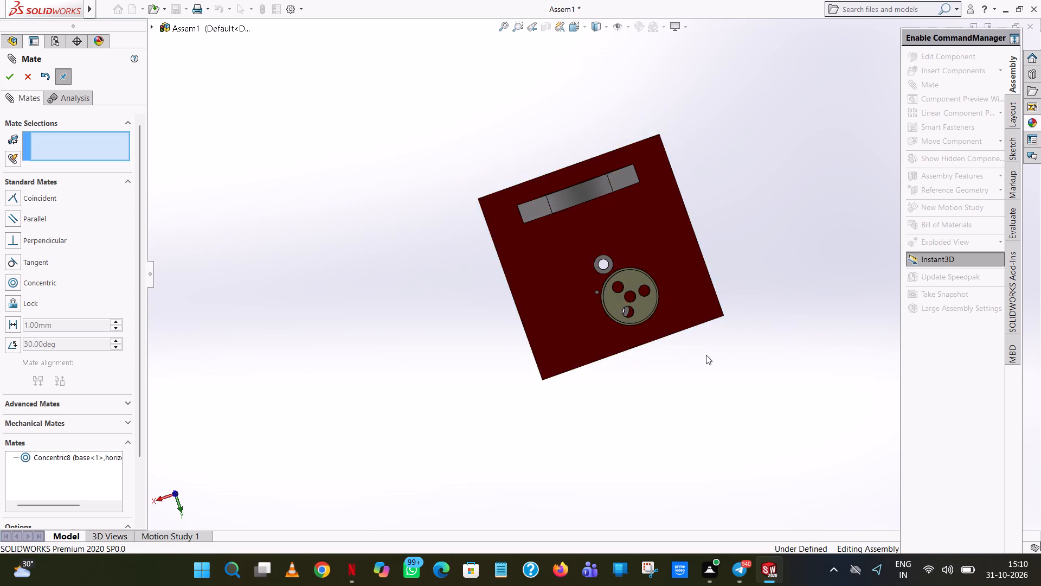
{"action": "middle_click_drag", "start_coordinate": [706, 355], "coordinate": [696, 303]}
{"action": "scroll", "coordinate": [696, 303], "scroll_direction": "up", "scroll_amount": 6}
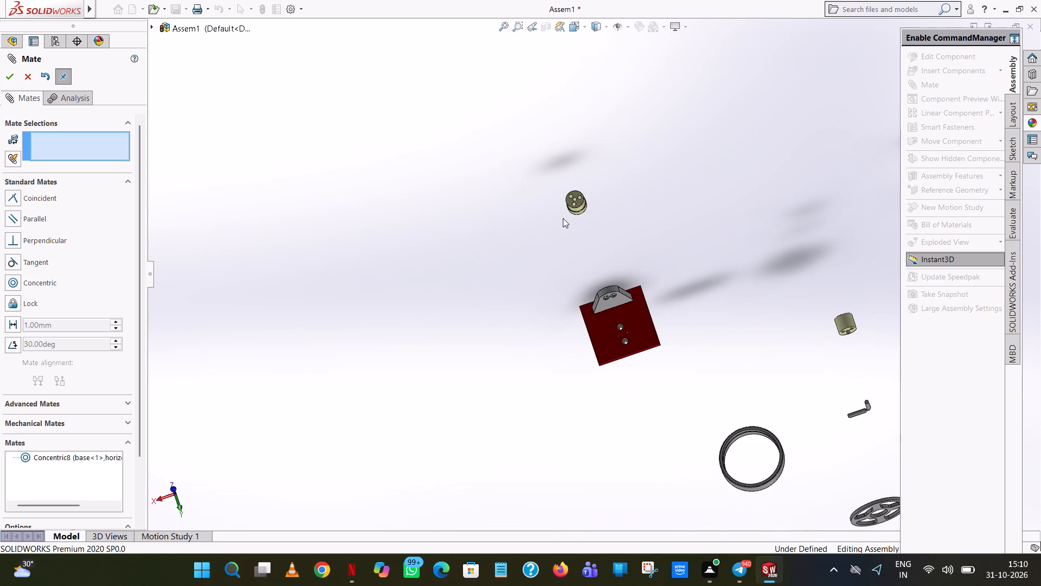
{"action": "left_click_drag", "start_coordinate": [575, 209], "coordinate": [638, 321]}
Examine the horizontal cylinder's placement relative to the base's holes and the flywheel post from several angles.
{"action": "scroll", "coordinate": [643, 386], "scroll_direction": "up", "scroll_amount": 1}
{"action": "middle_click_drag", "start_coordinate": [643, 386], "coordinate": [647, 326]}
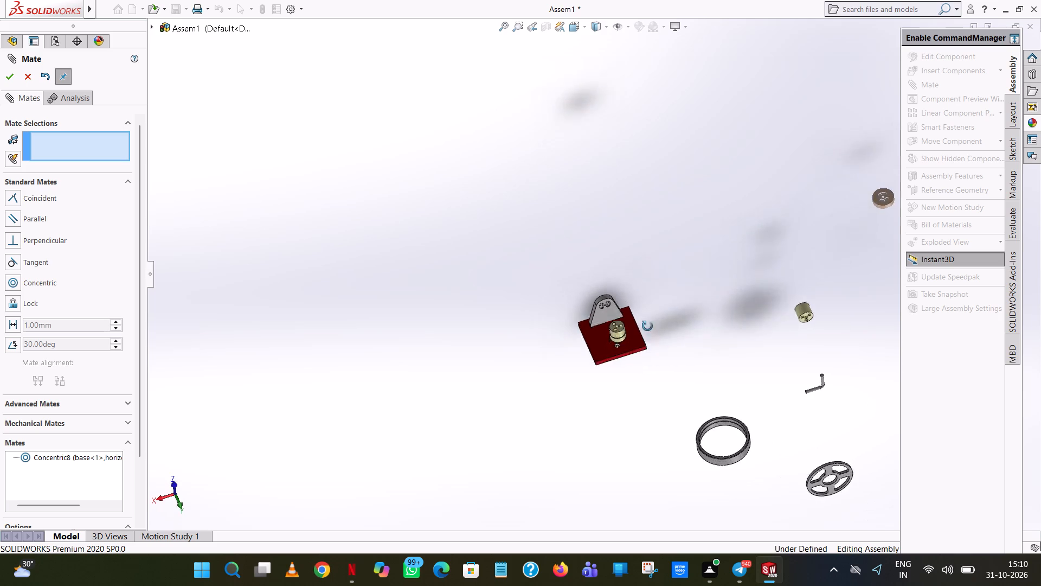
{"action": "middle_click_drag", "start_coordinate": [647, 326], "coordinate": [656, 227]}
{"action": "scroll", "coordinate": [654, 234], "scroll_direction": "up", "scroll_amount": 1}
{"action": "scroll", "coordinate": [596, 391], "scroll_direction": "down", "scroll_amount": 5}
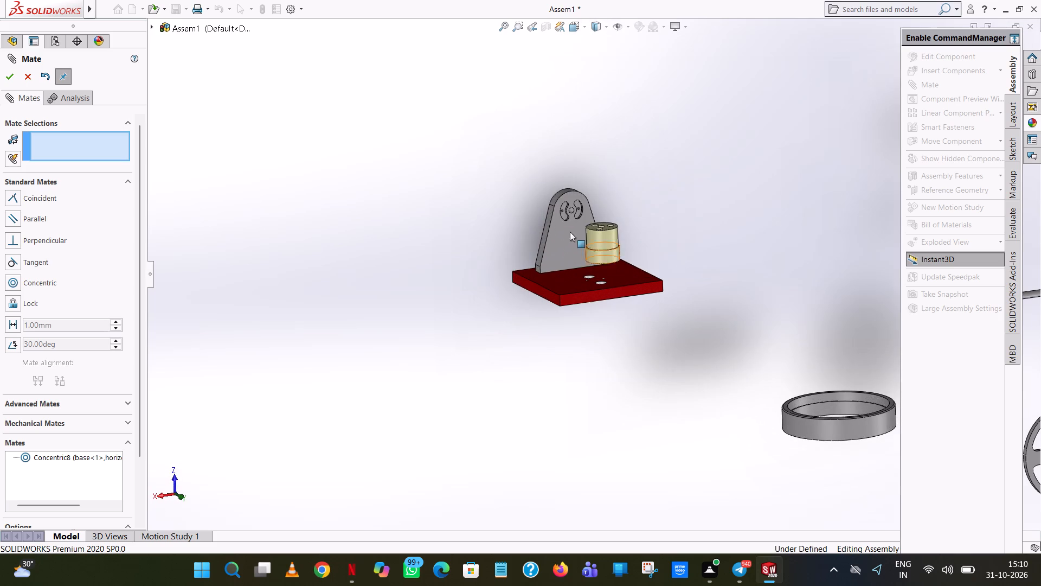
{"action": "scroll", "coordinate": [678, 209], "scroll_direction": "down", "scroll_amount": 6}
{"action": "middle_click_drag", "start_coordinate": [618, 279], "coordinate": [624, 352]}
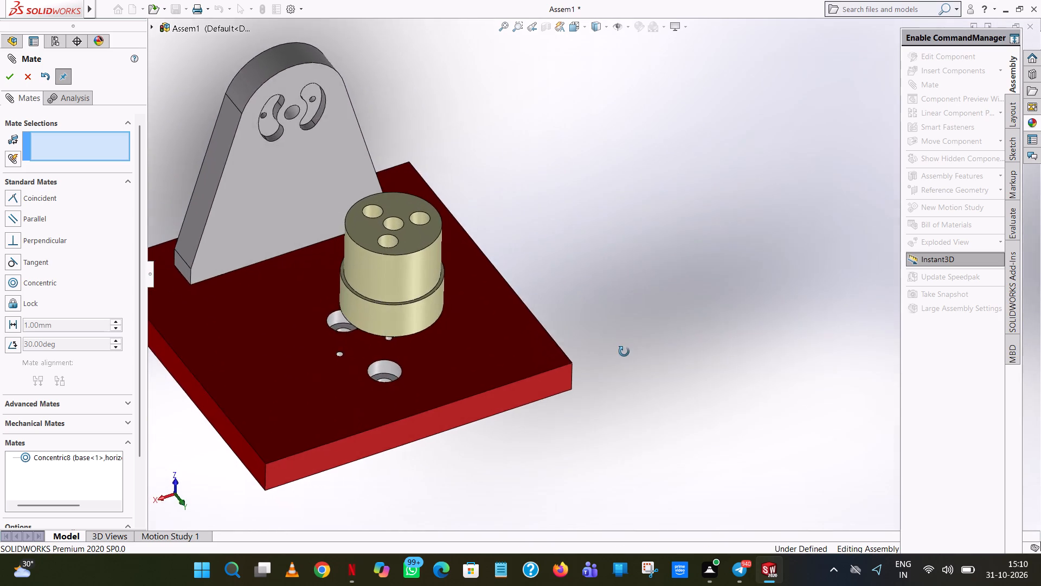
{"action": "middle_click_drag", "start_coordinate": [624, 352], "coordinate": [590, 241]}
Look over the unplaced parts lying around the base, including the flywheel, ring, elbow rod and second cylinder.
{"action": "scroll", "coordinate": [590, 241], "scroll_direction": "up", "scroll_amount": 1}
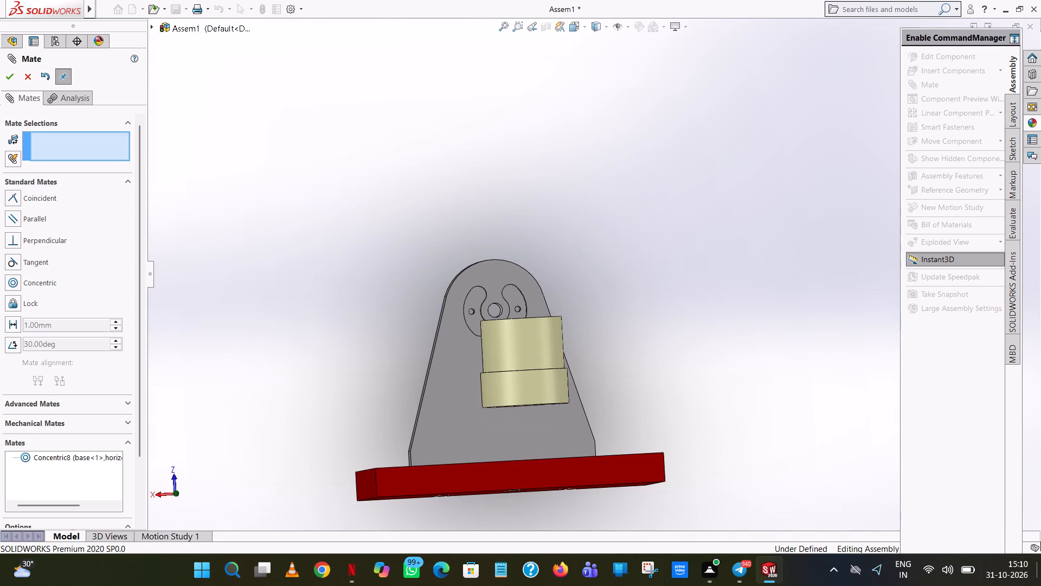
{"action": "scroll", "coordinate": [577, 387], "scroll_direction": "up", "scroll_amount": 5}
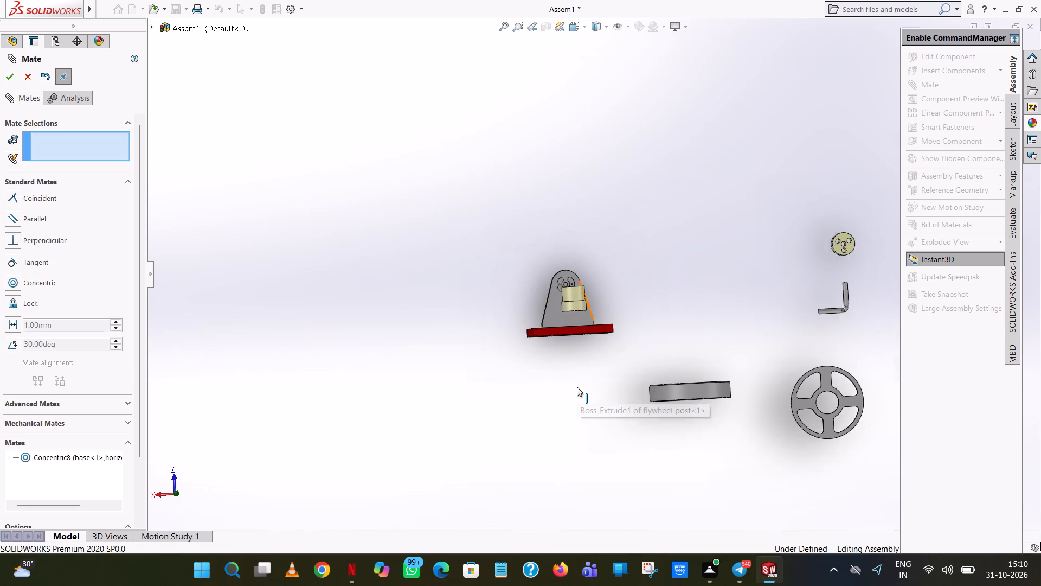
{"action": "scroll", "coordinate": [577, 387], "scroll_direction": "up", "scroll_amount": 7}
{"action": "scroll", "coordinate": [737, 245], "scroll_direction": "down", "scroll_amount": 6}
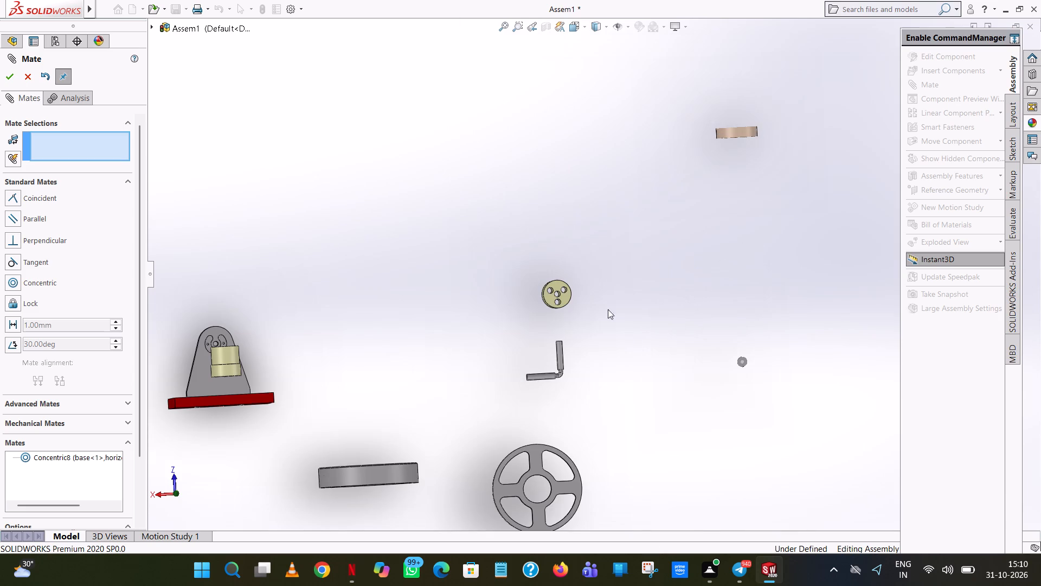
{"action": "scroll", "coordinate": [575, 301], "scroll_direction": "down", "scroll_amount": 3}
{"action": "scroll", "coordinate": [575, 301], "scroll_direction": "up", "scroll_amount": 6}
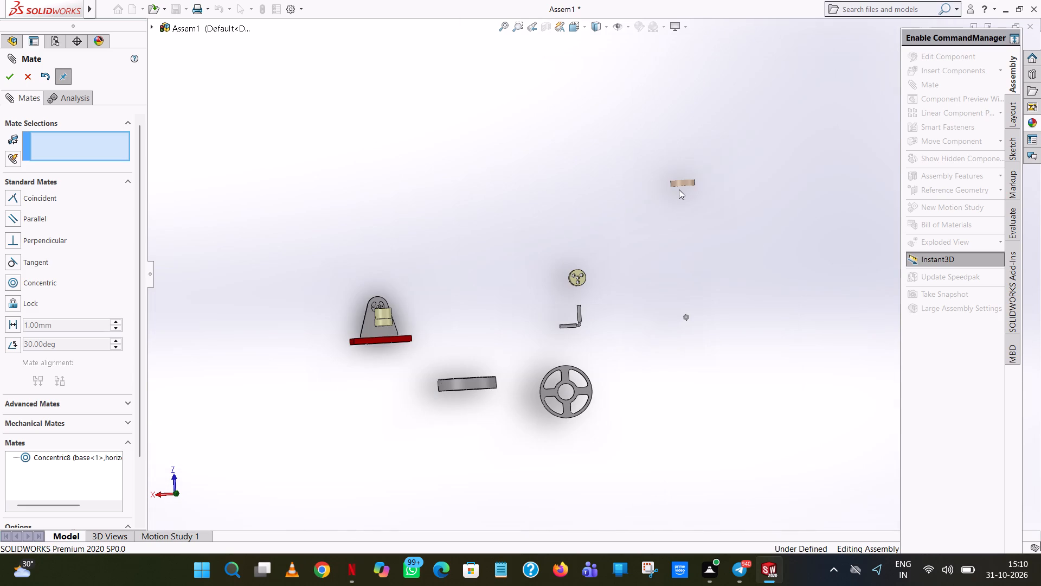
{"action": "scroll", "coordinate": [693, 247], "scroll_direction": "up", "scroll_amount": 4}
{"action": "scroll", "coordinate": [654, 304], "scroll_direction": "up", "scroll_amount": 1}
{"action": "scroll", "coordinate": [609, 315], "scroll_direction": "up", "scroll_amount": 1}
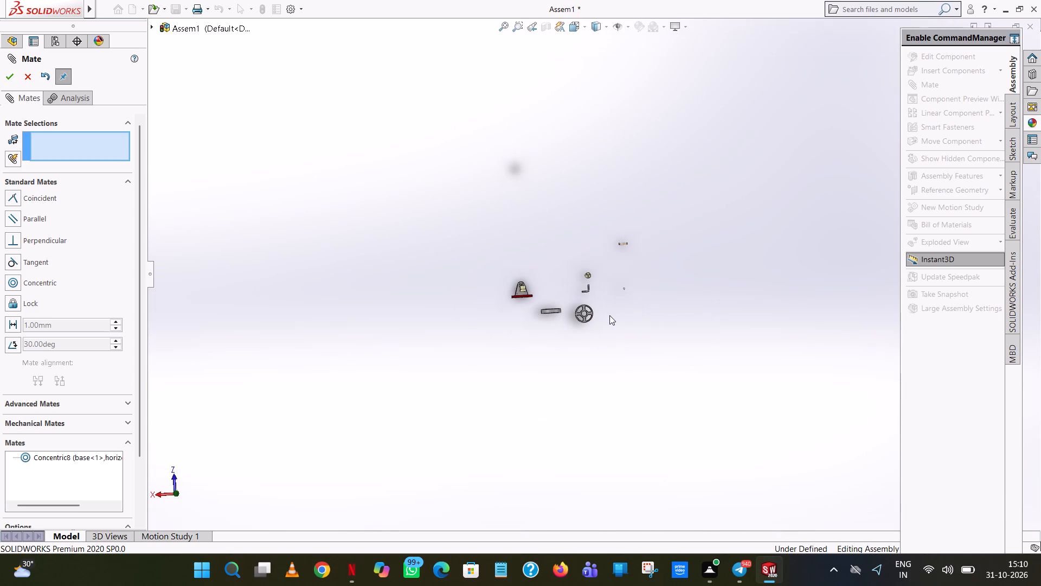
{"action": "right_click", "coordinate": [118, 298]}
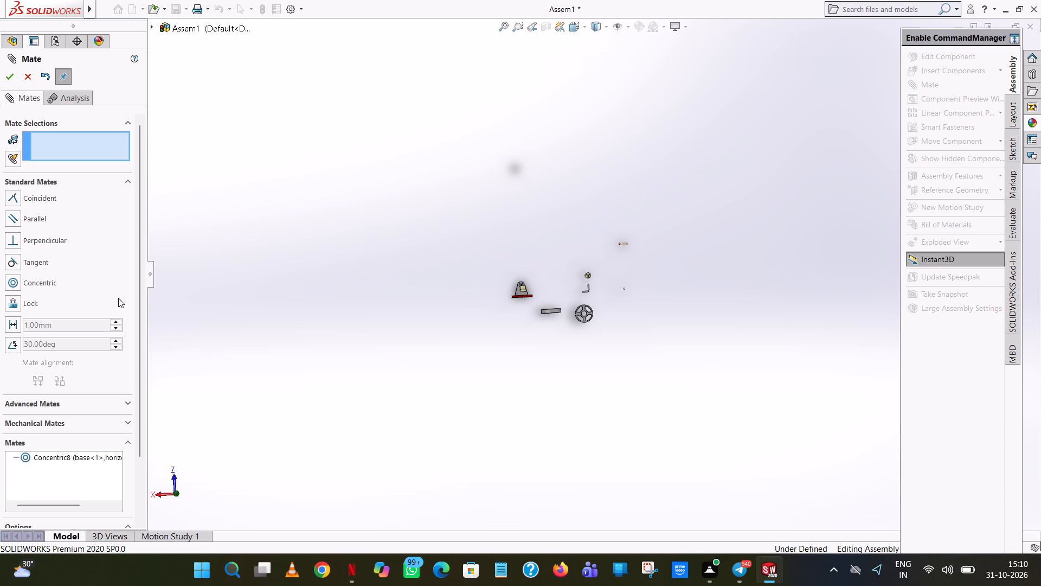
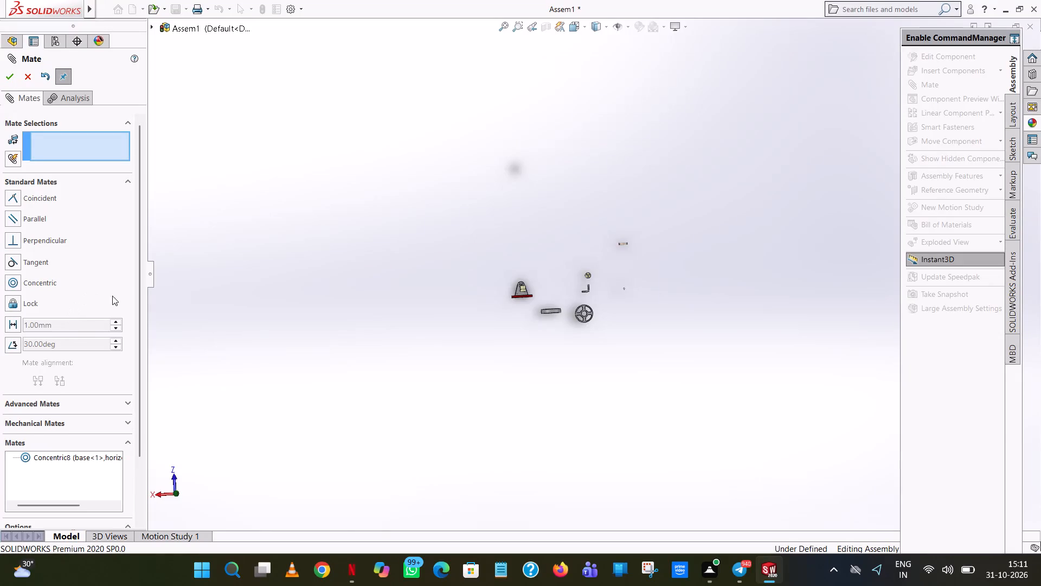
Delete the remaining concentric mate between the base and the horizontal cylinder.
{"action": "middle_click_drag", "start_coordinate": [537, 285], "coordinate": [550, 330]}
{"action": "scroll", "coordinate": [535, 296], "scroll_direction": "down", "scroll_amount": 8}
{"action": "scroll", "coordinate": [521, 228], "scroll_direction": "down", "scroll_amount": 2}
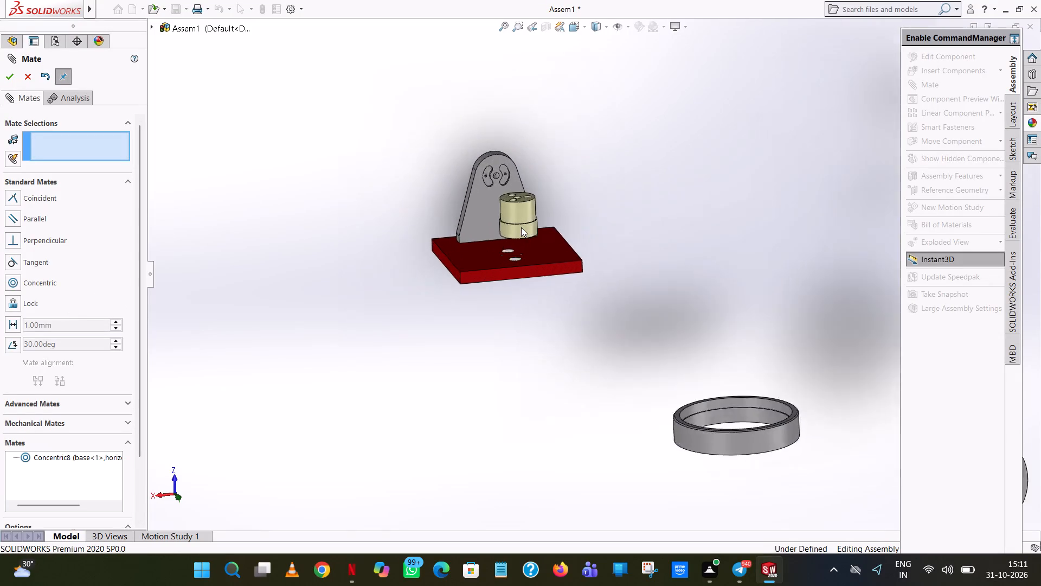
{"action": "scroll", "coordinate": [521, 227], "scroll_direction": "down", "scroll_amount": 3}
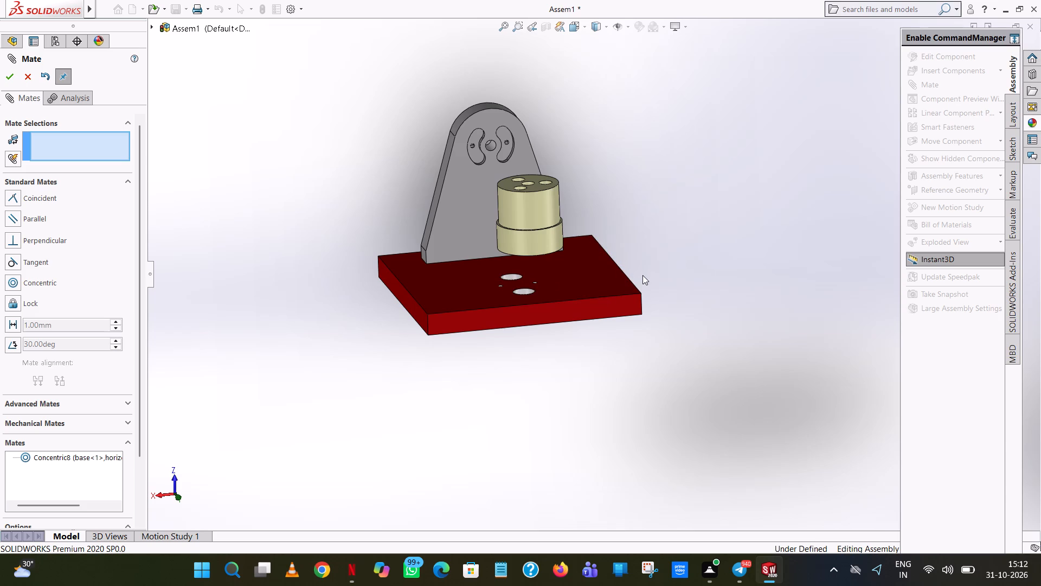
{"action": "left_click_drag", "start_coordinate": [536, 210], "coordinate": [665, 181]}
{"action": "left_click", "coordinate": [27, 74]}
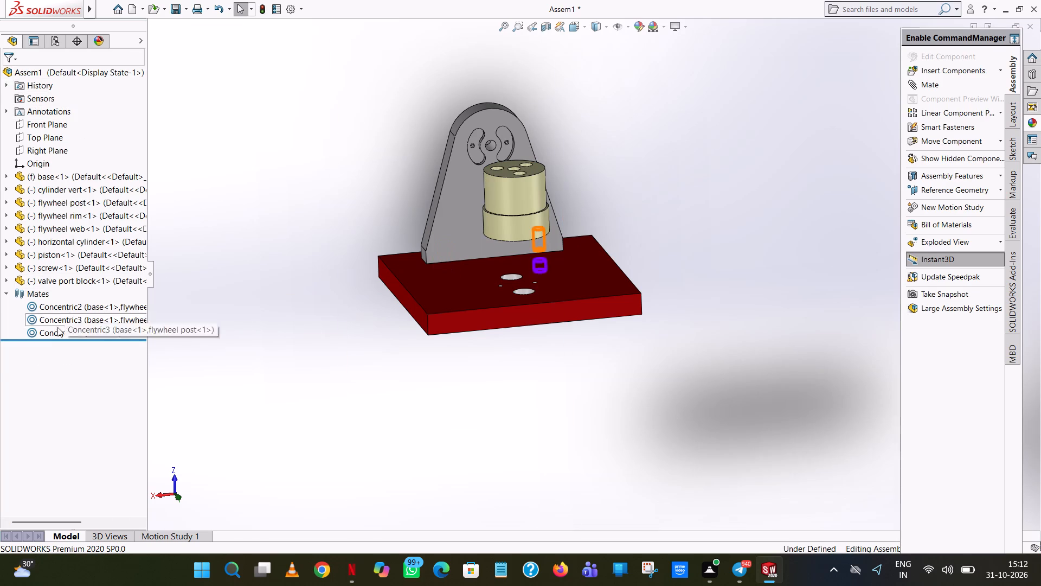
{"action": "left_click", "coordinate": [55, 332]}
{"action": "right_click", "coordinate": [55, 332]}
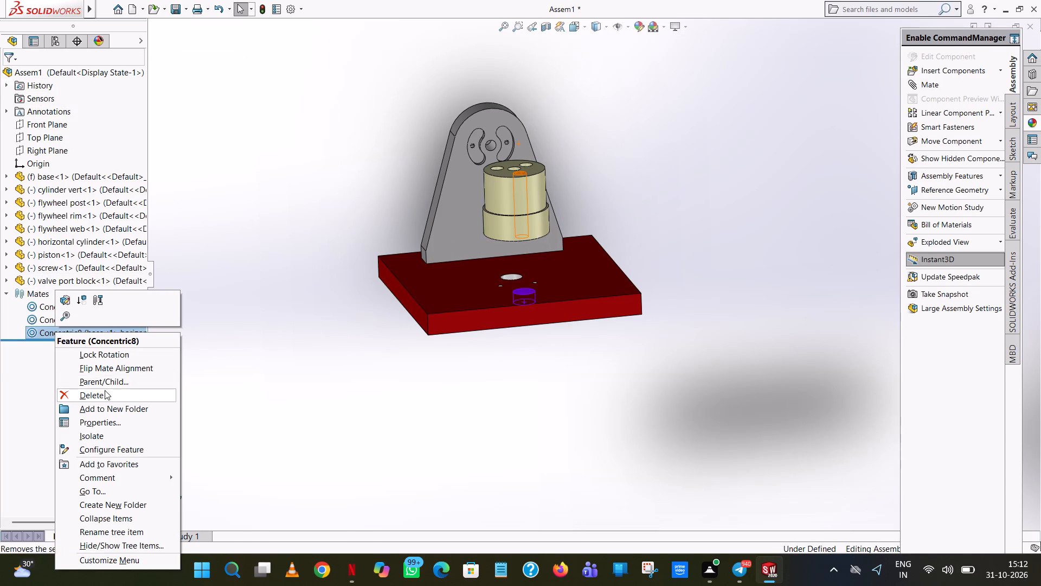
{"action": "left_click", "coordinate": [105, 390]}
{"action": "left_click", "coordinate": [588, 214]}
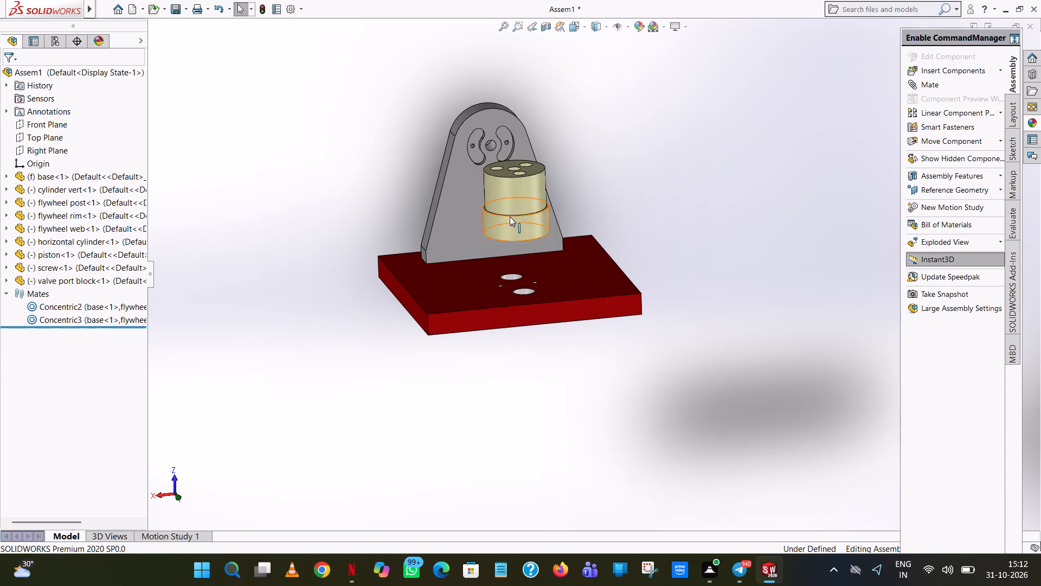
Move the horizontal cylinder clear of the base, placing it beside the flywheel post.
{"action": "left_click_drag", "start_coordinate": [509, 212], "coordinate": [728, 159]}
Examine the unplaced valve port block from above and below, checking its slots and holes.
{"action": "scroll", "coordinate": [691, 339], "scroll_direction": "up", "scroll_amount": 7}
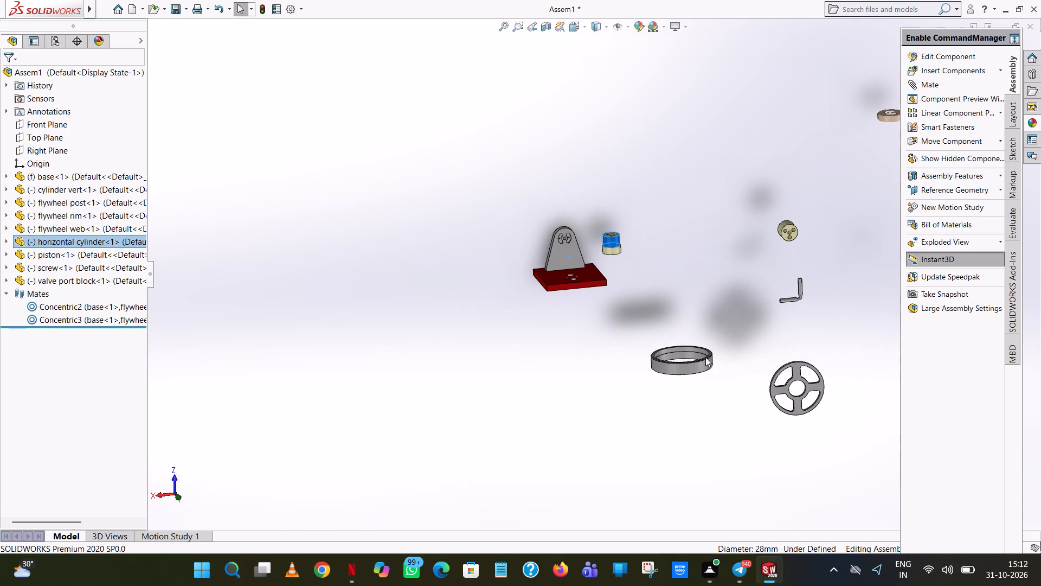
{"action": "scroll", "coordinate": [818, 245], "scroll_direction": "up", "scroll_amount": 3}
{"action": "scroll", "coordinate": [776, 298], "scroll_direction": "down", "scroll_amount": 5}
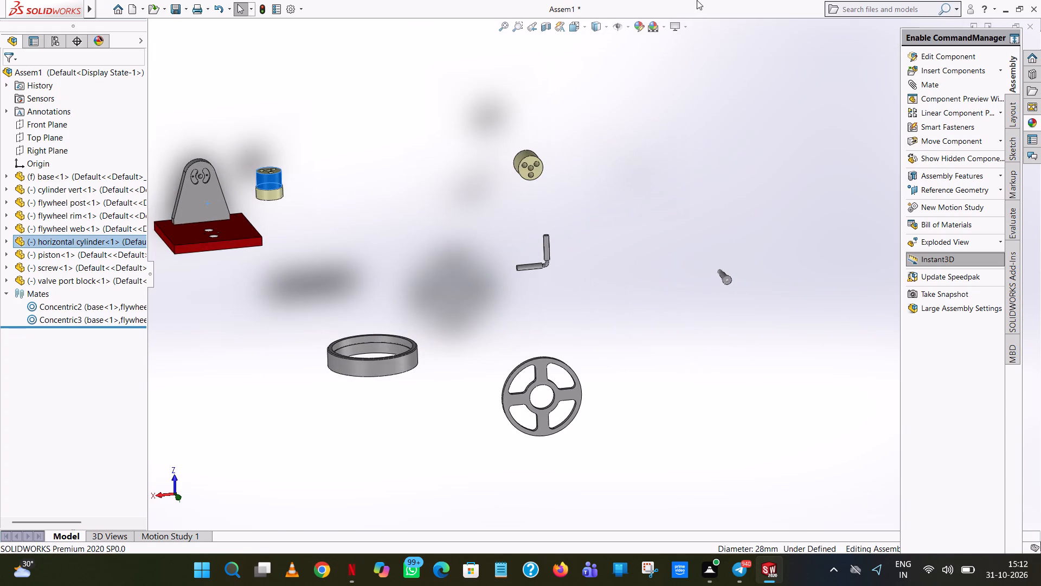
{"action": "scroll", "coordinate": [673, 59], "scroll_direction": "down", "scroll_amount": 6}
{"action": "scroll", "coordinate": [673, 77], "scroll_direction": "up", "scroll_amount": 6}
{"action": "scroll", "coordinate": [665, 103], "scroll_direction": "down", "scroll_amount": 5}
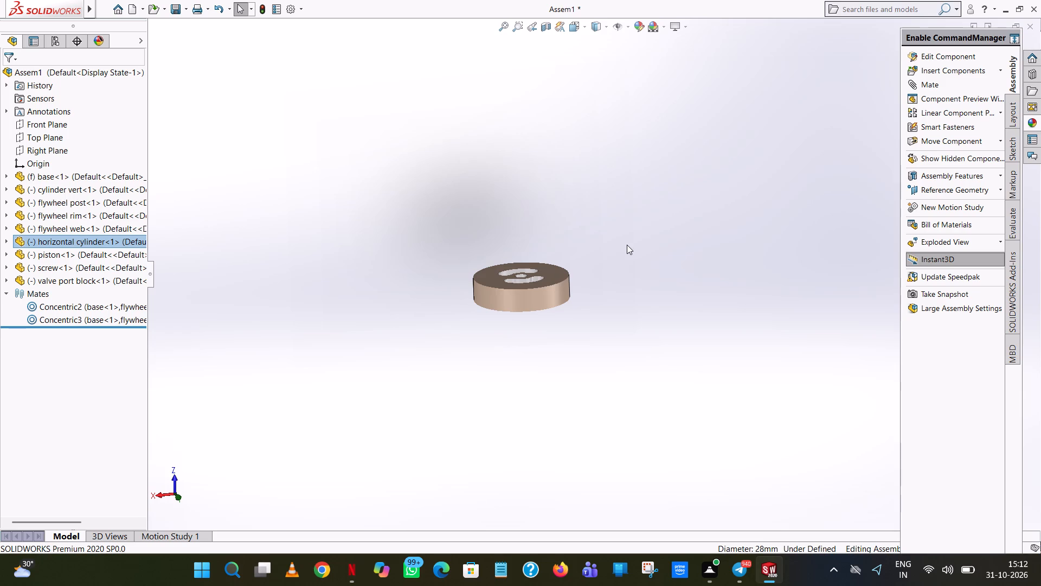
{"action": "scroll", "coordinate": [520, 265], "scroll_direction": "down", "scroll_amount": 4}
{"action": "middle_click_drag", "start_coordinate": [520, 272], "coordinate": [544, 398]}
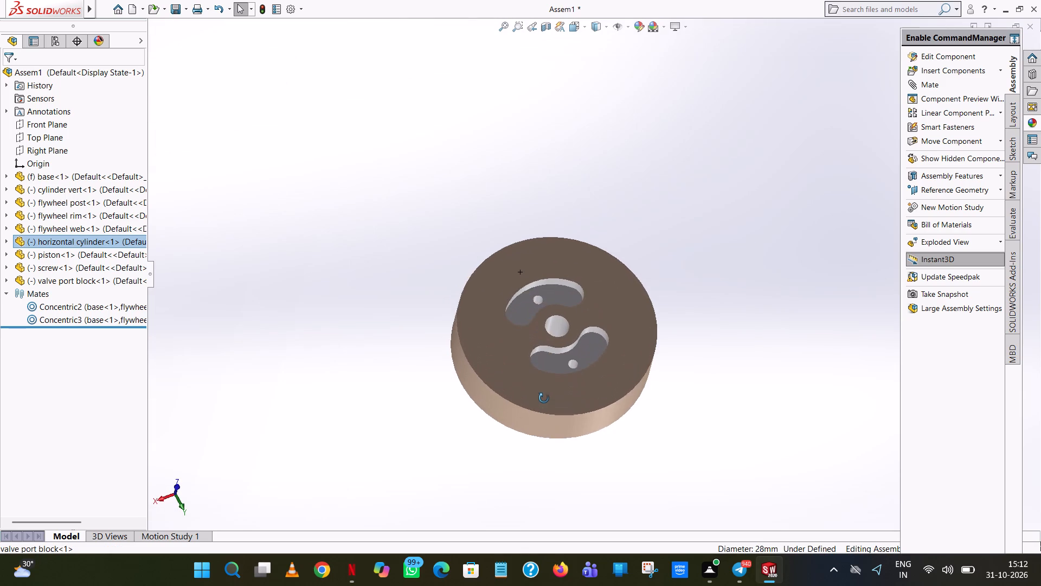
{"action": "middle_click_drag", "start_coordinate": [544, 398], "coordinate": [539, 130]}
{"action": "scroll", "coordinate": [526, 203], "scroll_direction": "up", "scroll_amount": 6}
{"action": "middle_click_drag", "start_coordinate": [570, 304], "coordinate": [541, 319]}
{"action": "scroll", "coordinate": [541, 320], "scroll_direction": "up", "scroll_amount": 2}
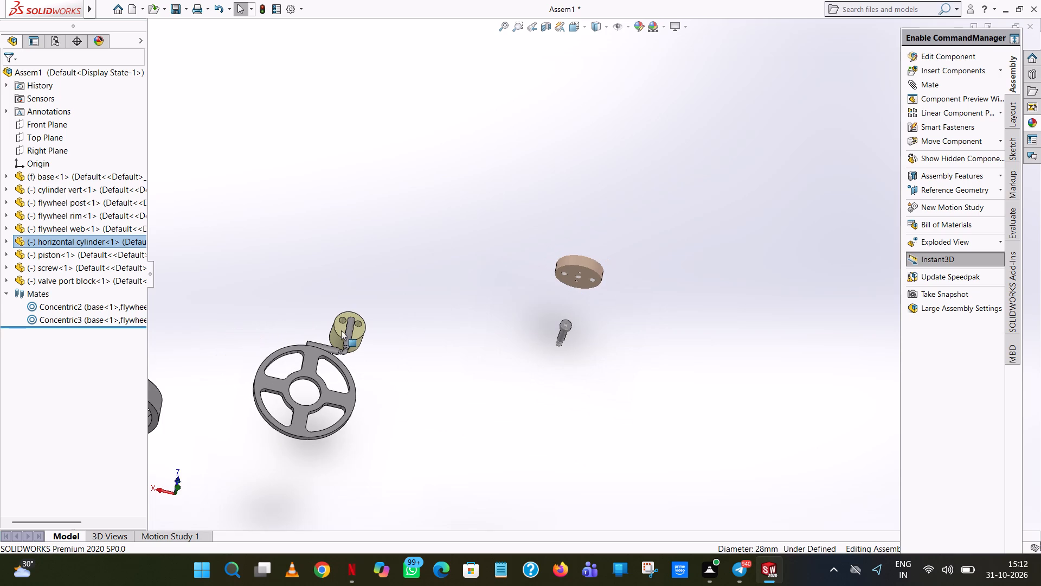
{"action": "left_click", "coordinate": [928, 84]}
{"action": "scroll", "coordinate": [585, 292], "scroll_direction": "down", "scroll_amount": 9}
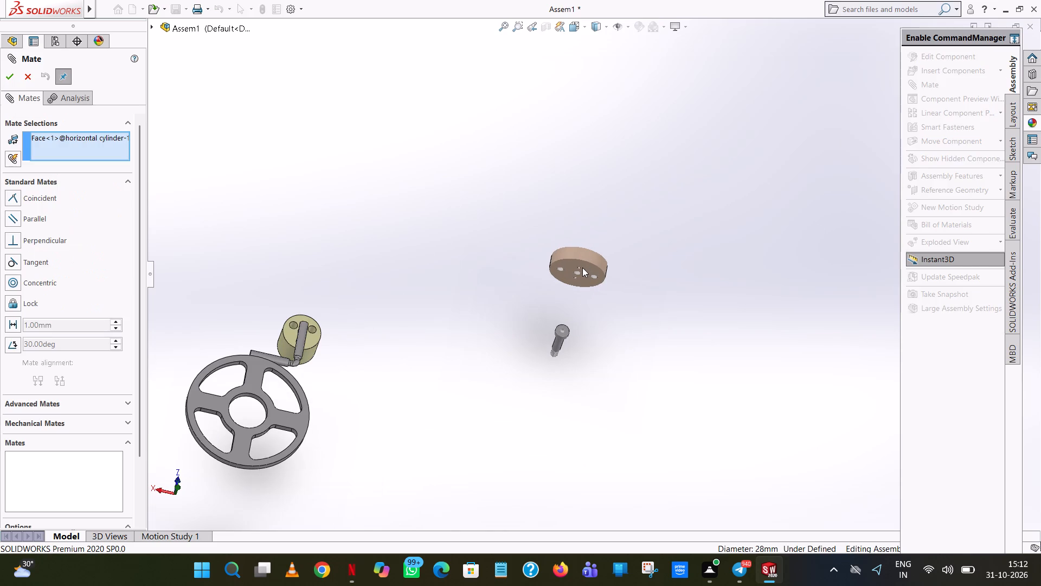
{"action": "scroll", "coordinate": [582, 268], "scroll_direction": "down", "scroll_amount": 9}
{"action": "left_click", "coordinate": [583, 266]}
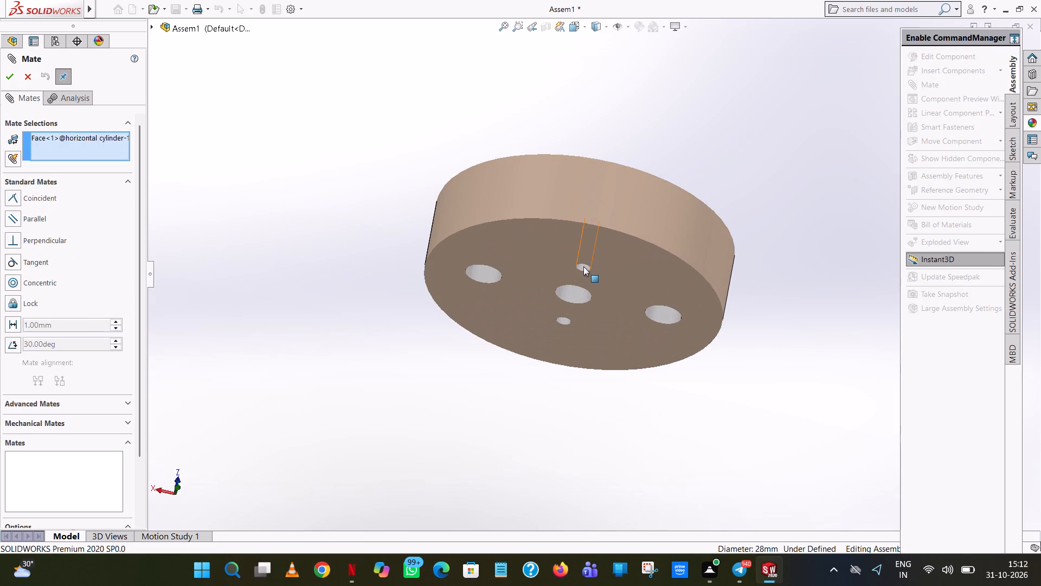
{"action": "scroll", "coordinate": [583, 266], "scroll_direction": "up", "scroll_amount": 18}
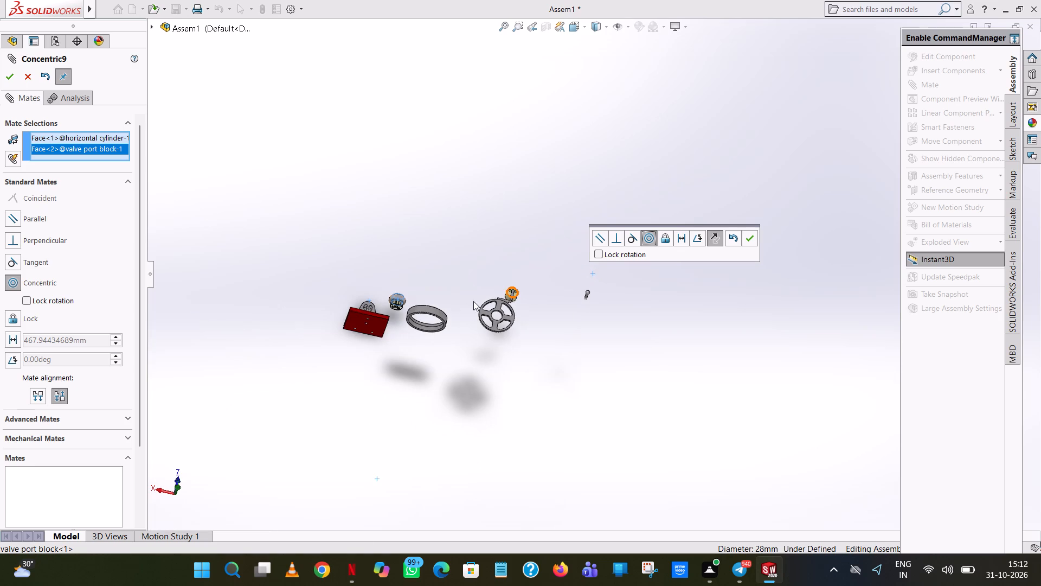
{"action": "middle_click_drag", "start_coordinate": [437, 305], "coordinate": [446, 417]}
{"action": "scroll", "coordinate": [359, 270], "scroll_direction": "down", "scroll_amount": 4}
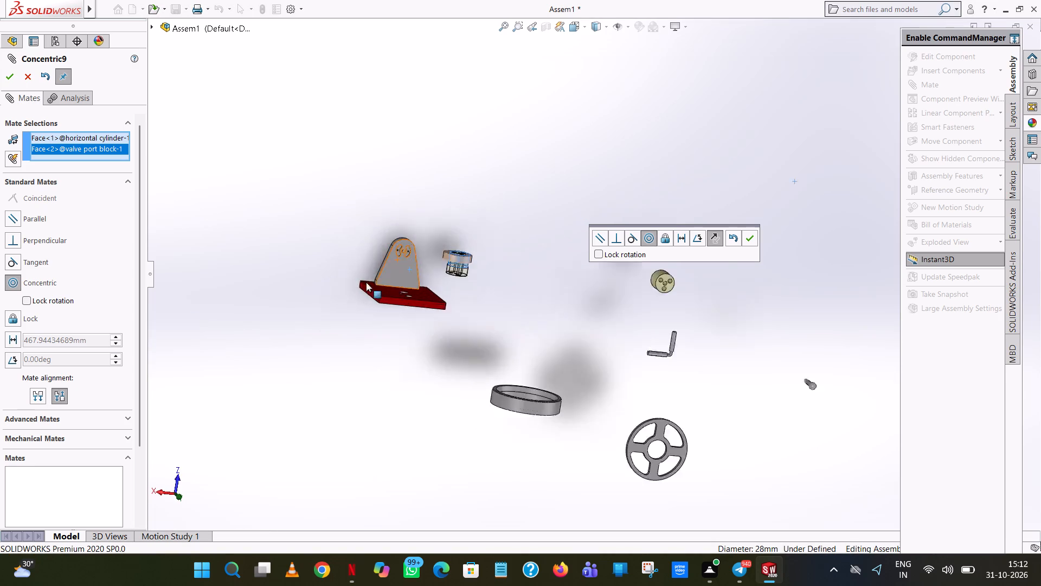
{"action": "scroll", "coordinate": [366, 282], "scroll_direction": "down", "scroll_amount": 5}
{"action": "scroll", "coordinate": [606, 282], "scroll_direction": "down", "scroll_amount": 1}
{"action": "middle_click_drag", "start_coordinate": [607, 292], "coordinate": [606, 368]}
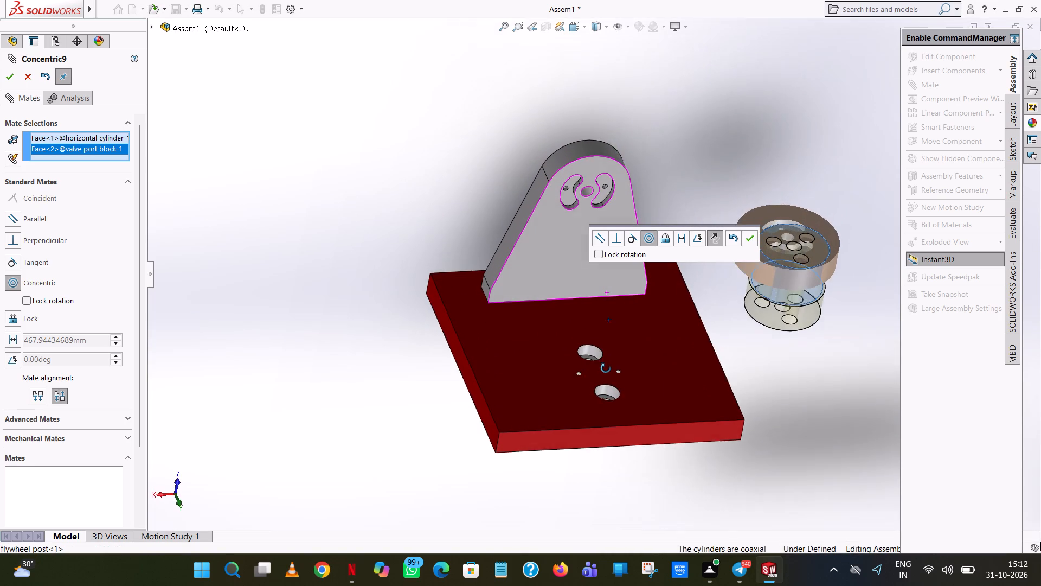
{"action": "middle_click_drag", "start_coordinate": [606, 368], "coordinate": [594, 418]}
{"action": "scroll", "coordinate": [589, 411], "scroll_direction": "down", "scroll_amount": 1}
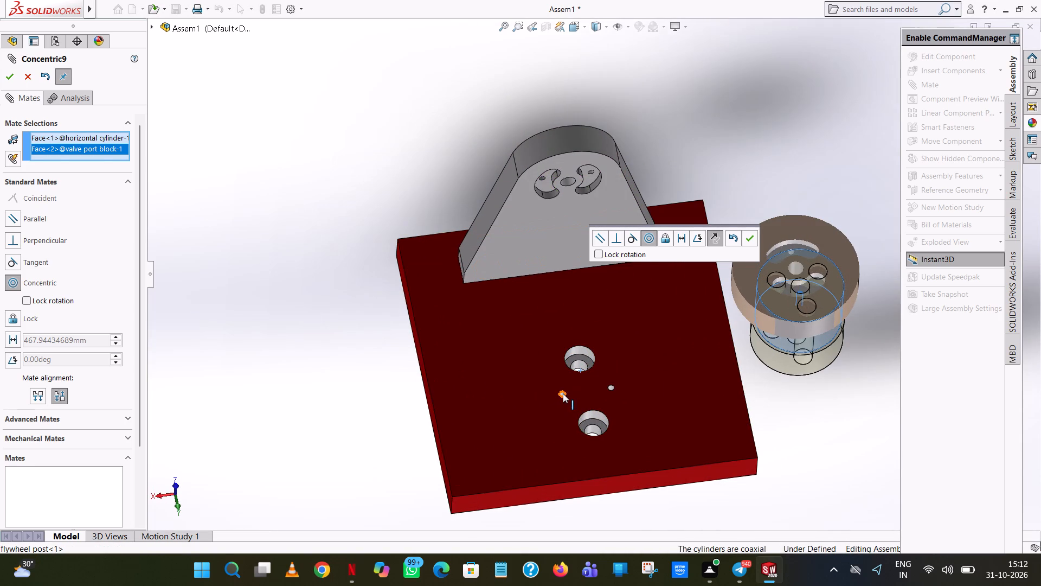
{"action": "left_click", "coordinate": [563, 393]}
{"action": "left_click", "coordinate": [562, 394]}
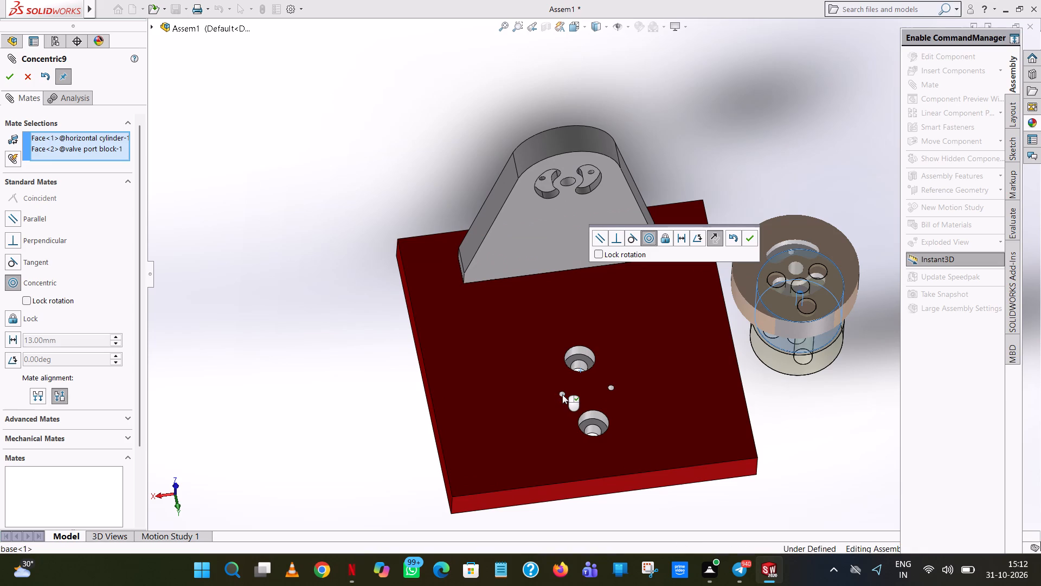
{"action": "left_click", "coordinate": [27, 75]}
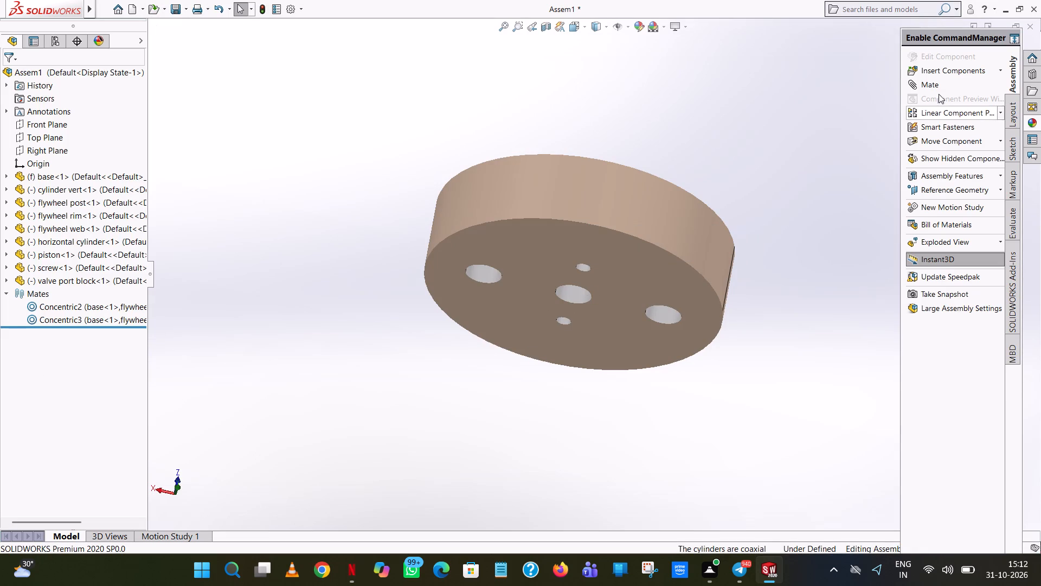
Add a concentric mate between one small hole of the valve port block and a small hole in the base.
{"action": "left_click", "coordinate": [941, 85]}
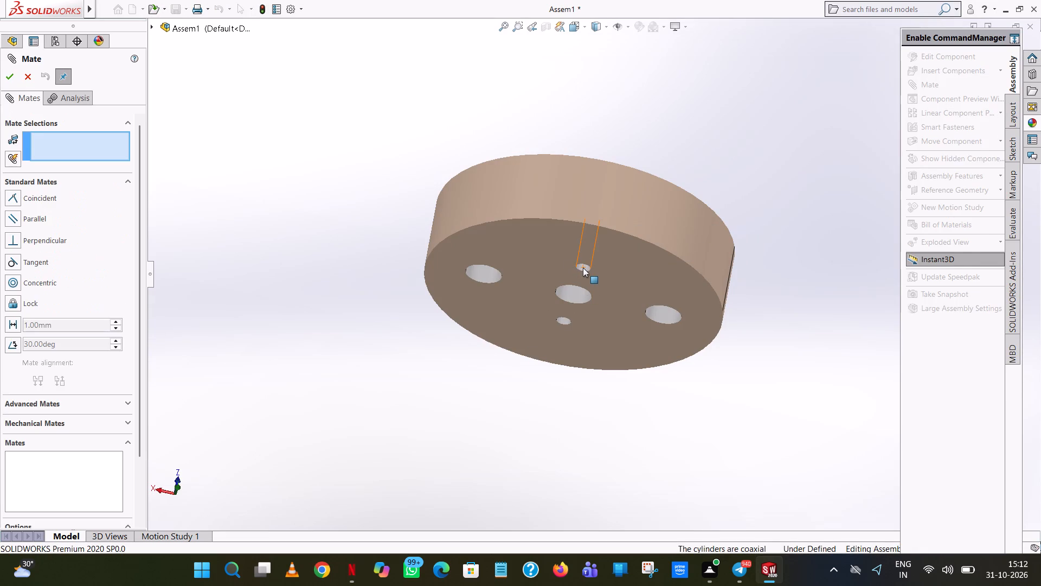
{"action": "left_click", "coordinate": [583, 267]}
{"action": "scroll", "coordinate": [583, 268], "scroll_direction": "up", "scroll_amount": 19}
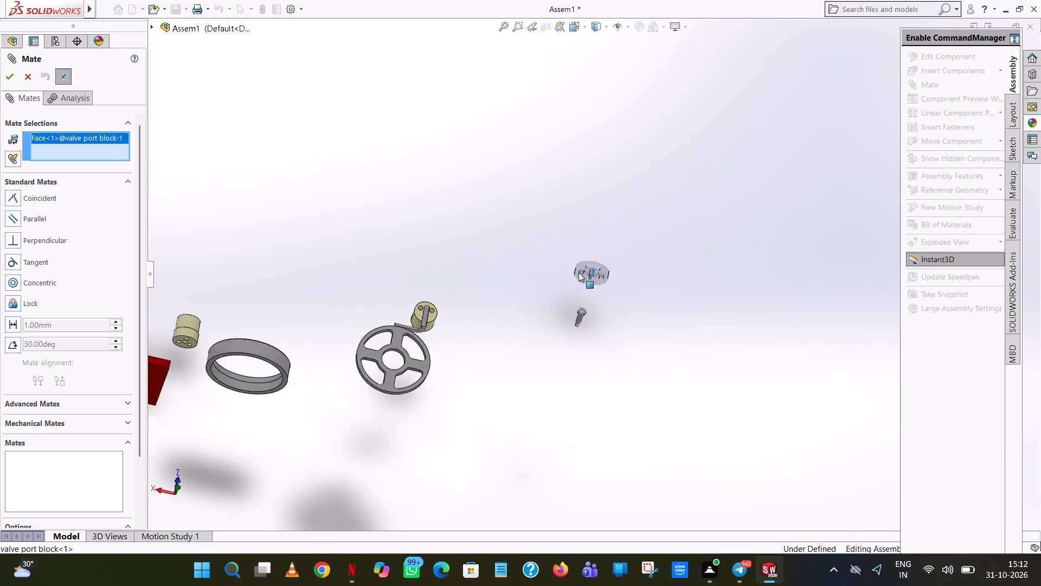
{"action": "scroll", "coordinate": [579, 272], "scroll_direction": "up", "scroll_amount": 1}
{"action": "scroll", "coordinate": [351, 328], "scroll_direction": "down", "scroll_amount": 5}
{"action": "middle_click_drag", "start_coordinate": [349, 329], "coordinate": [341, 509]}
{"action": "scroll", "coordinate": [393, 333], "scroll_direction": "down", "scroll_amount": 8}
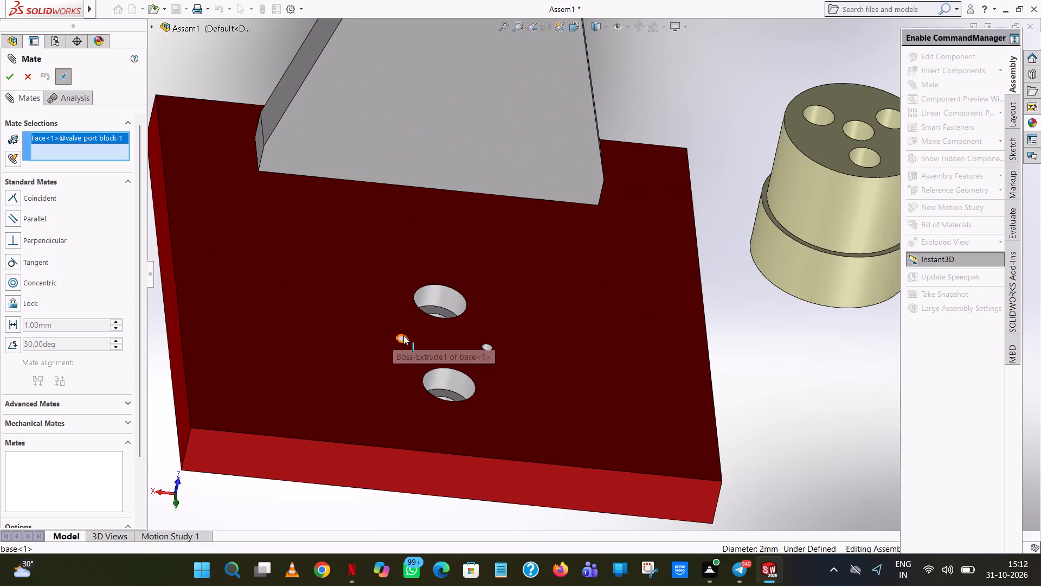
{"action": "left_click", "coordinate": [403, 340]}
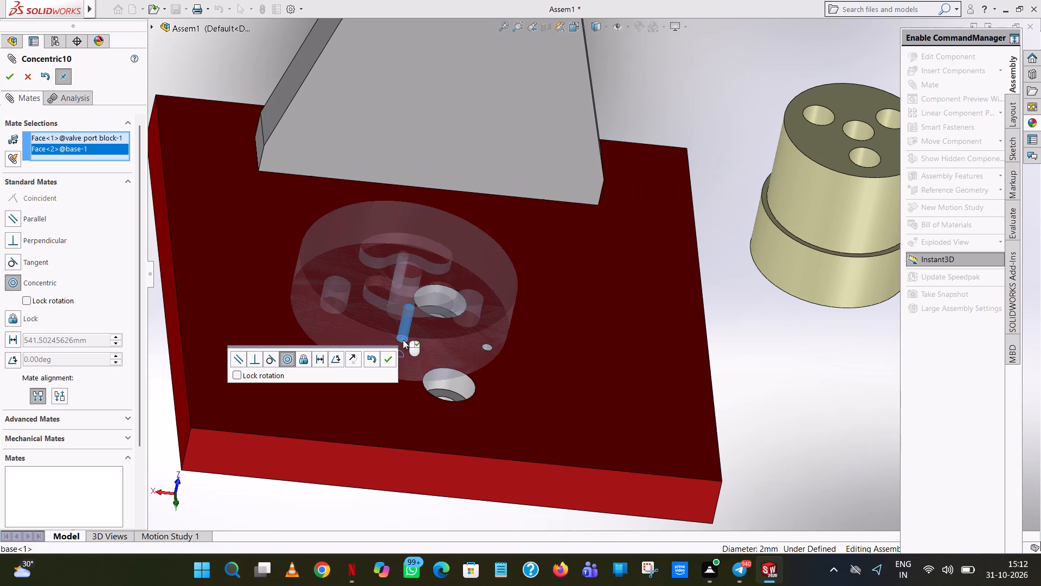
{"action": "left_click", "coordinate": [385, 356]}
Swing the valve port block around its mated hole to roughly line up its small holes with the base's small holes.
{"action": "left_click_drag", "start_coordinate": [449, 225], "coordinate": [479, 261]}
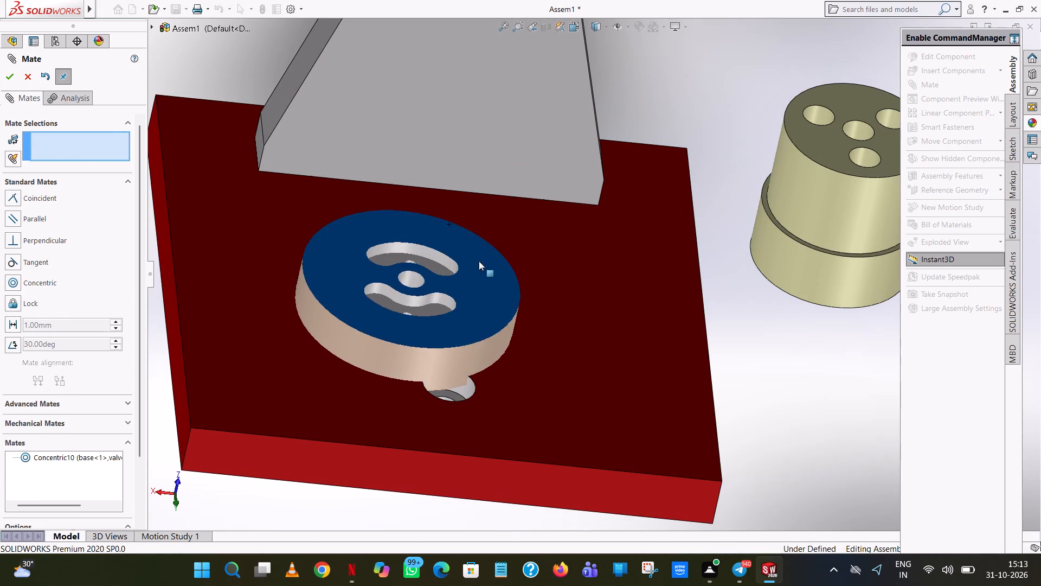
{"action": "left_click_drag", "start_coordinate": [479, 261], "coordinate": [536, 221]}
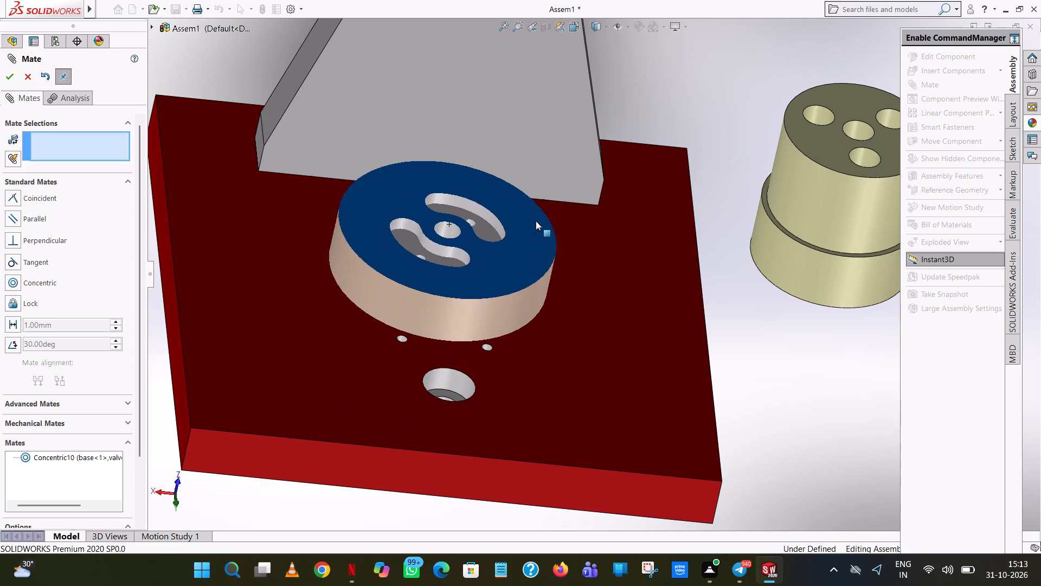
{"action": "left_click_drag", "start_coordinate": [536, 221], "coordinate": [564, 263]}
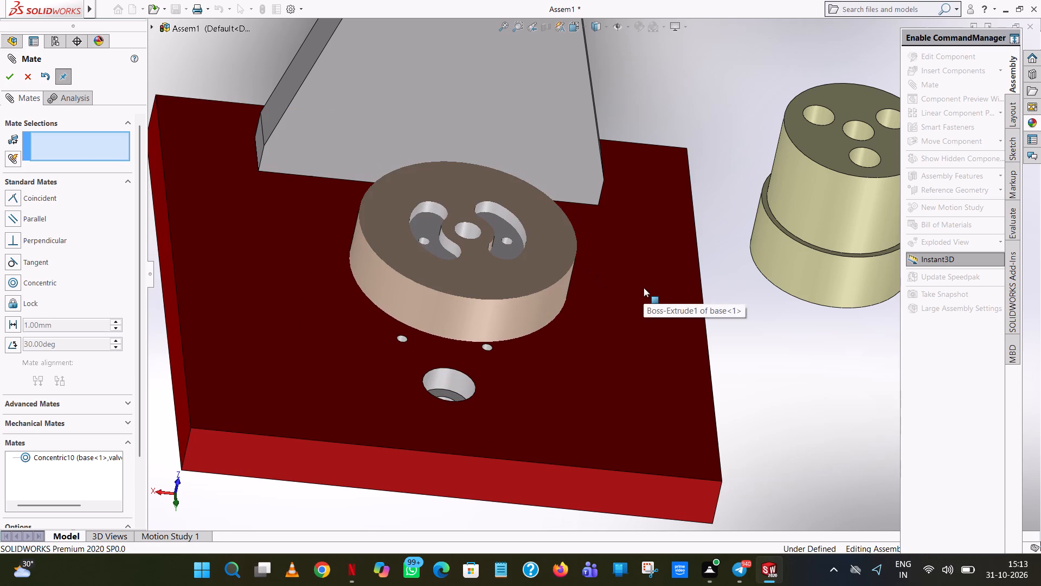
Add a second concentric mate between the valve port block's other small hole and the base's other small hole.
{"action": "left_click", "coordinate": [35, 281]}
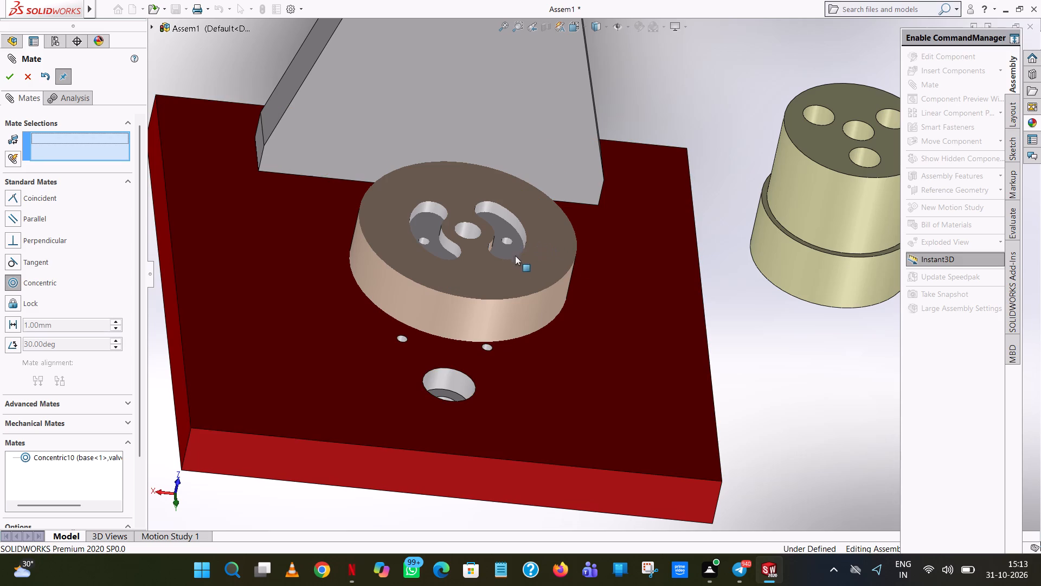
{"action": "middle_click_drag", "start_coordinate": [565, 310], "coordinate": [574, 167]}
{"action": "scroll", "coordinate": [574, 167], "scroll_direction": "up", "scroll_amount": 1}
{"action": "scroll", "coordinate": [544, 204], "scroll_direction": "down", "scroll_amount": 8}
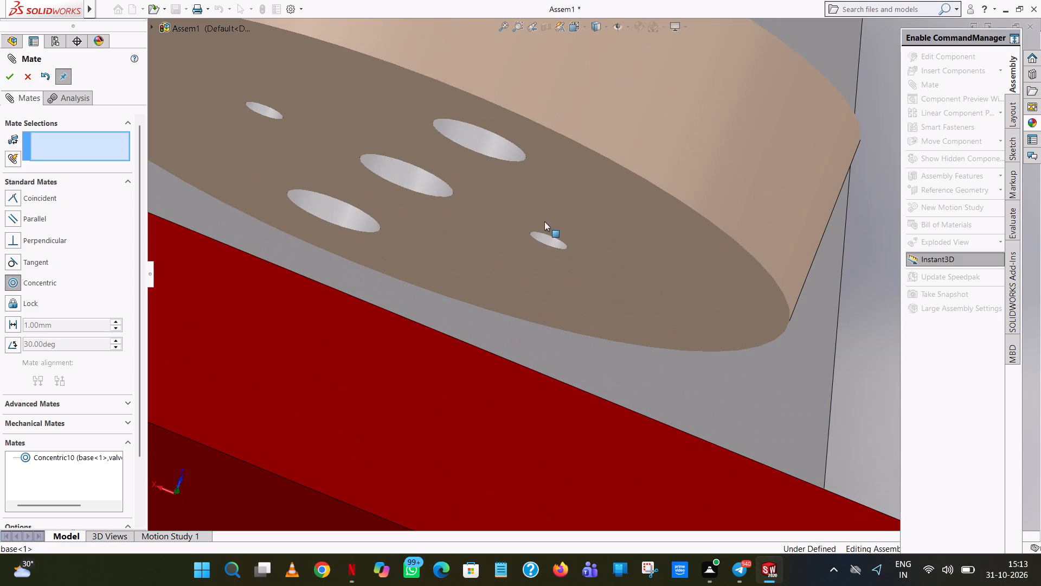
{"action": "left_click", "coordinate": [551, 242]}
{"action": "scroll", "coordinate": [551, 242], "scroll_direction": "up", "scroll_amount": 1}
{"action": "middle_click_drag", "start_coordinate": [552, 244], "coordinate": [548, 319]}
{"action": "scroll", "coordinate": [548, 319], "scroll_direction": "up", "scroll_amount": 8}
{"action": "middle_click_drag", "start_coordinate": [549, 434], "coordinate": [541, 458]}
{"action": "scroll", "coordinate": [541, 458], "scroll_direction": "up", "scroll_amount": 1}
{"action": "scroll", "coordinate": [544, 453], "scroll_direction": "down", "scroll_amount": 8}
{"action": "left_click", "coordinate": [637, 92]}
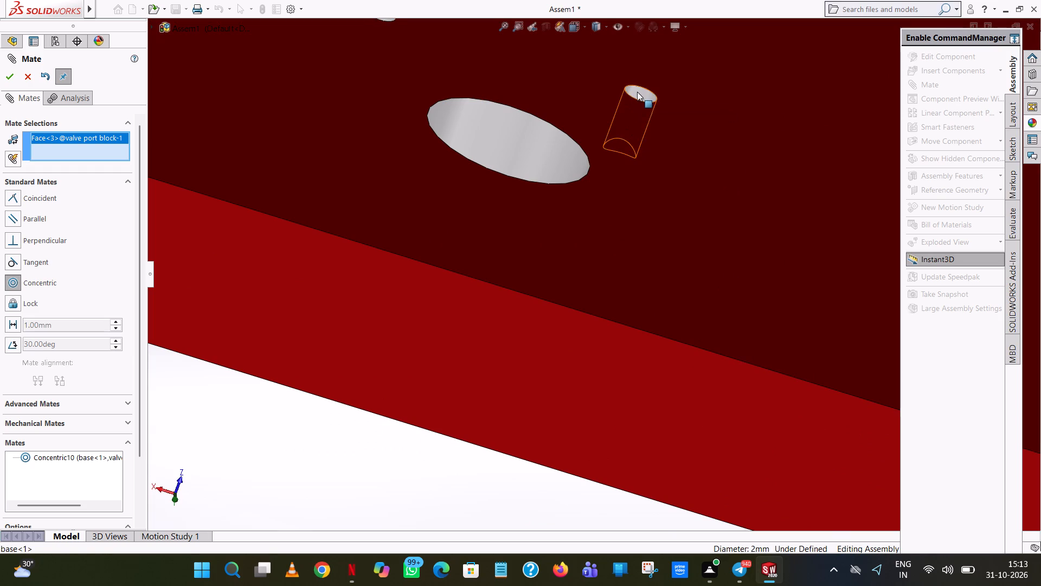
{"action": "left_click", "coordinate": [805, 67]}
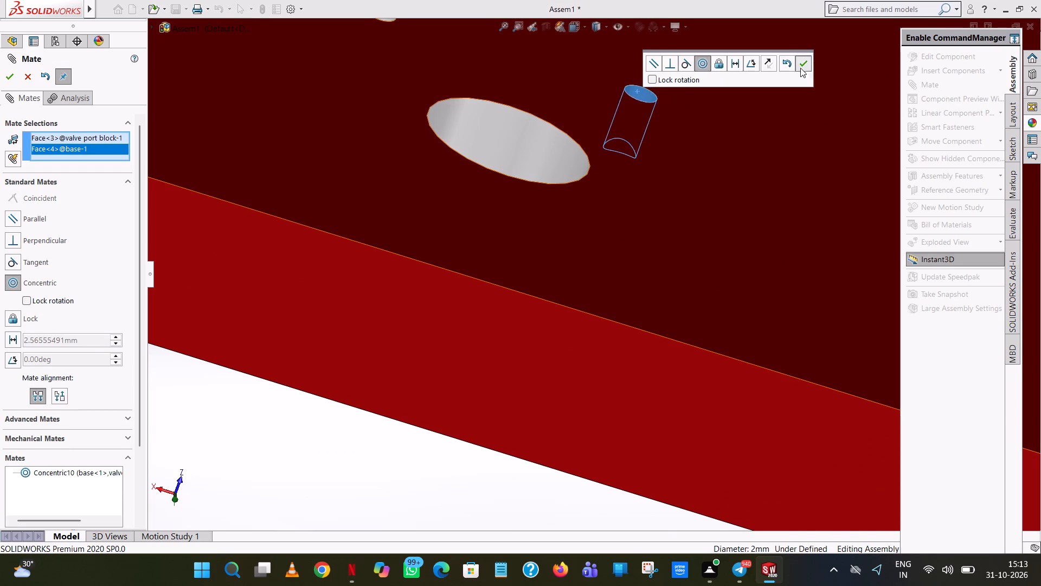
Add a coincident mate between a small hole's edge on the valve port block's underside and the base plate's top face.
{"action": "scroll", "coordinate": [730, 129], "scroll_direction": "up", "scroll_amount": 6}
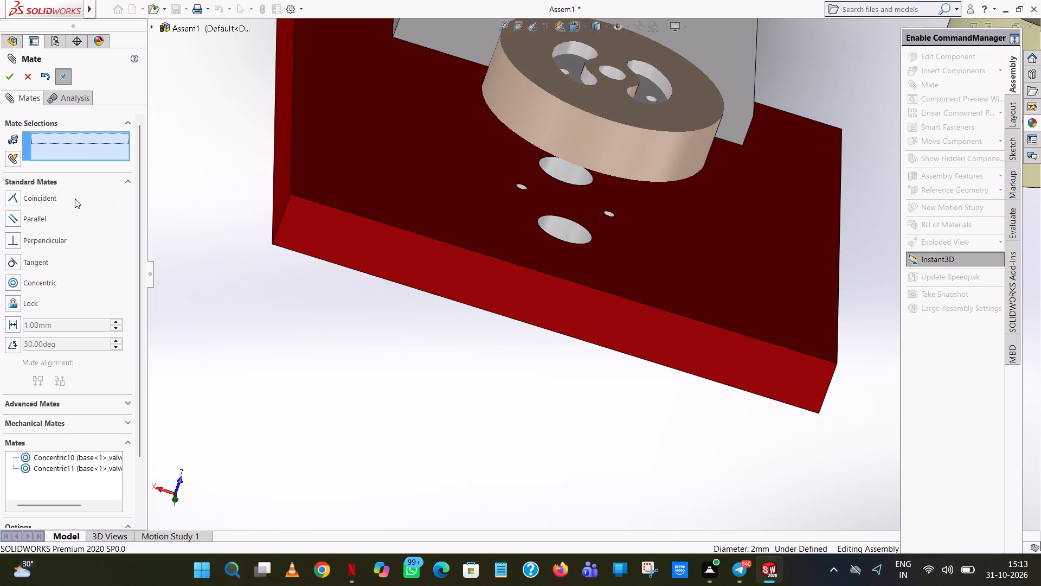
{"action": "left_click", "coordinate": [25, 199]}
{"action": "middle_click_drag", "start_coordinate": [512, 188], "coordinate": [524, 156]}
{"action": "scroll", "coordinate": [516, 182], "scroll_direction": "up", "scroll_amount": 1}
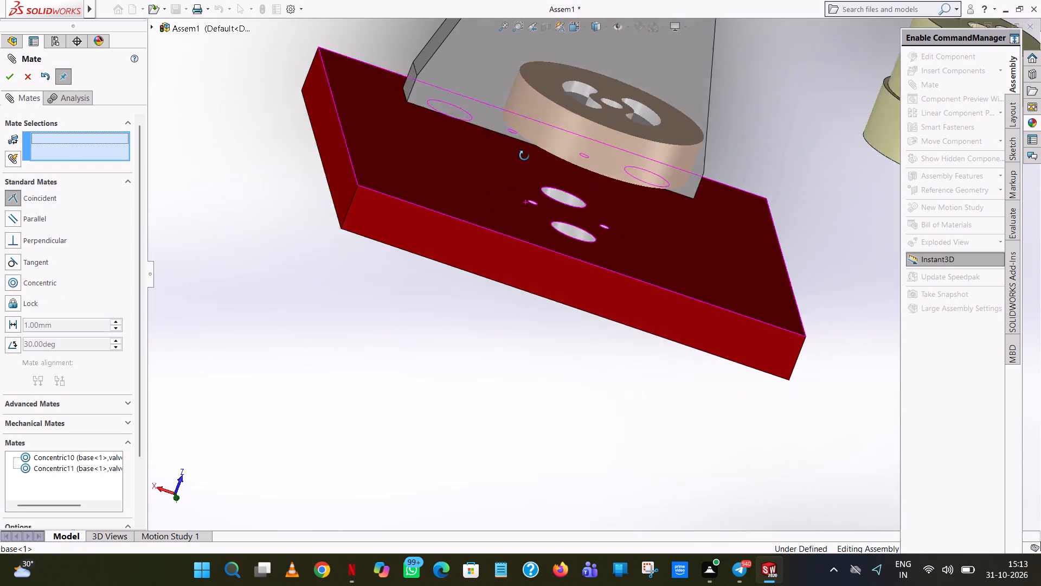
{"action": "middle_click_drag", "start_coordinate": [524, 156], "coordinate": [551, 108]}
{"action": "scroll", "coordinate": [569, 142], "scroll_direction": "down", "scroll_amount": 8}
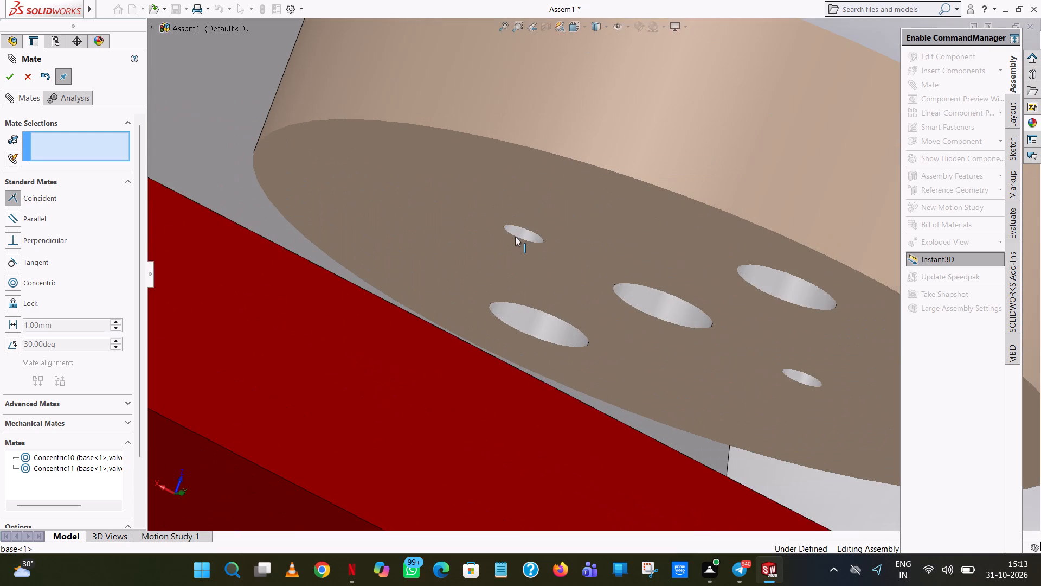
{"action": "left_click", "coordinate": [515, 237]}
{"action": "scroll", "coordinate": [515, 247], "scroll_direction": "up", "scroll_amount": 6}
{"action": "middle_click_drag", "start_coordinate": [512, 264], "coordinate": [482, 375]}
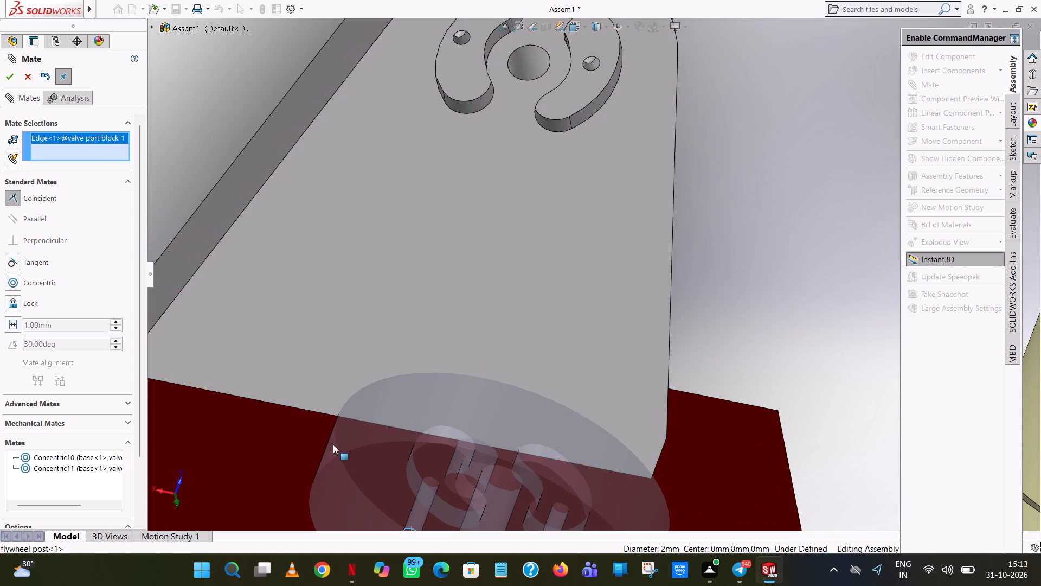
{"action": "left_click", "coordinate": [259, 495]}
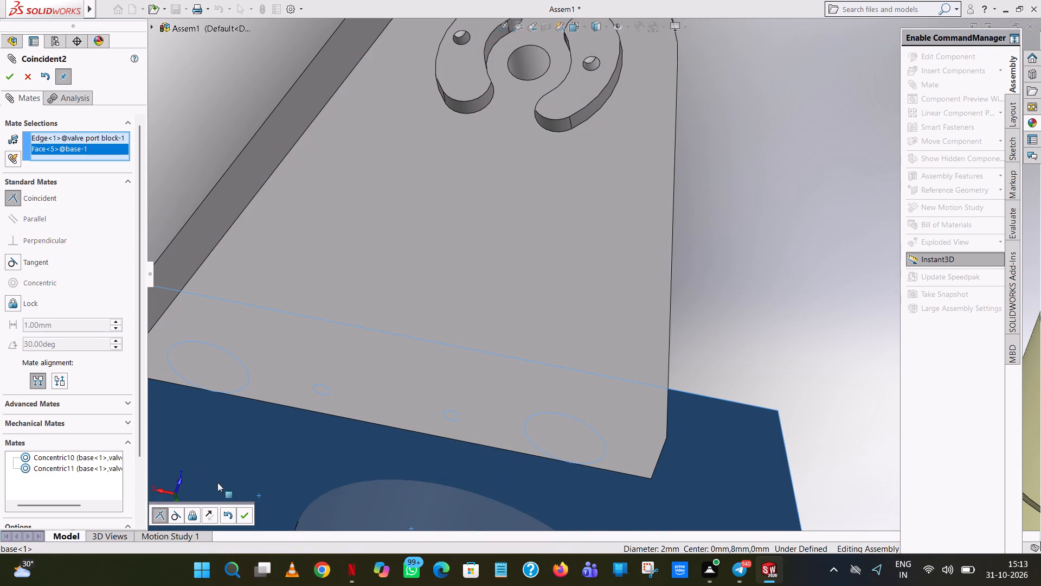
{"action": "left_click", "coordinate": [246, 521]}
Test whether the seated valve port block can still be moved across the base plate.
{"action": "scroll", "coordinate": [358, 441], "scroll_direction": "up", "scroll_amount": 9}
{"action": "middle_click_drag", "start_coordinate": [665, 305], "coordinate": [652, 356]}
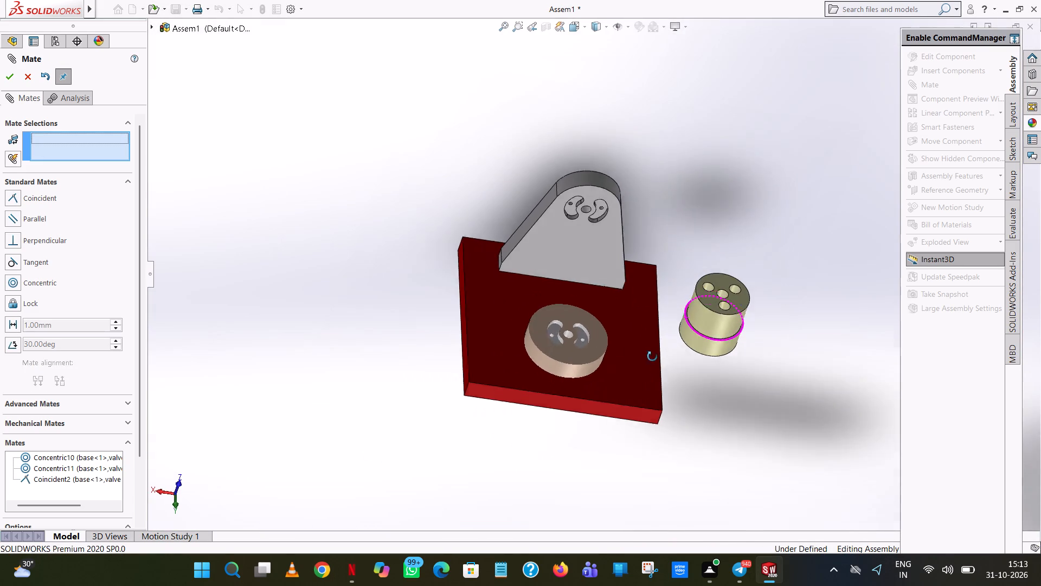
{"action": "middle_click_drag", "start_coordinate": [652, 356], "coordinate": [638, 423]}
{"action": "left_click_drag", "start_coordinate": [618, 269], "coordinate": [631, 366]}
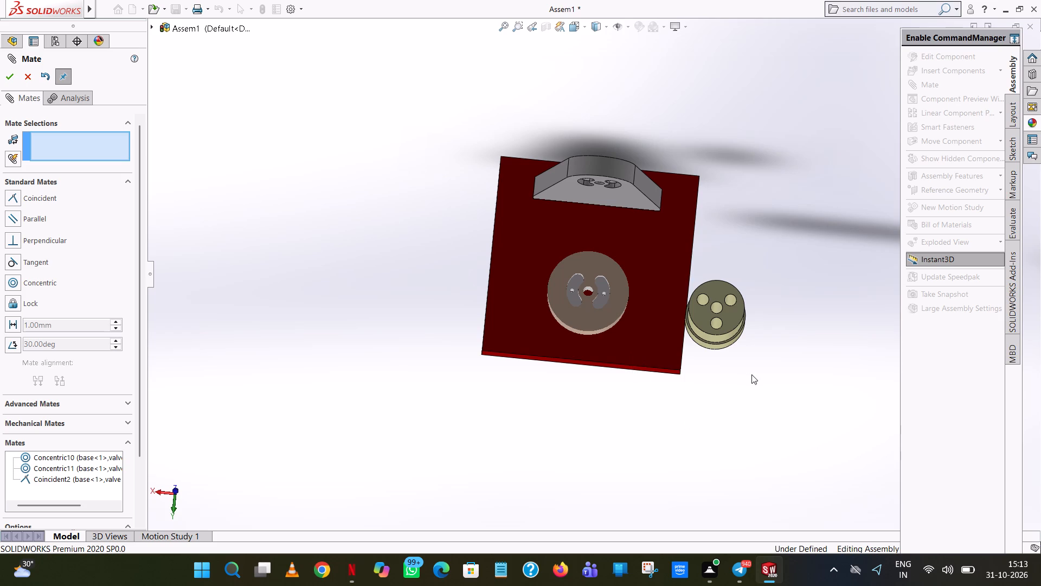
Examine the assembly from several sides, comparing the loose horizontal cylinder's holes with the flywheel post and valve port block.
{"action": "middle_click_drag", "start_coordinate": [751, 371], "coordinate": [745, 244]}
{"action": "scroll", "coordinate": [745, 244], "scroll_direction": "up", "scroll_amount": 1}
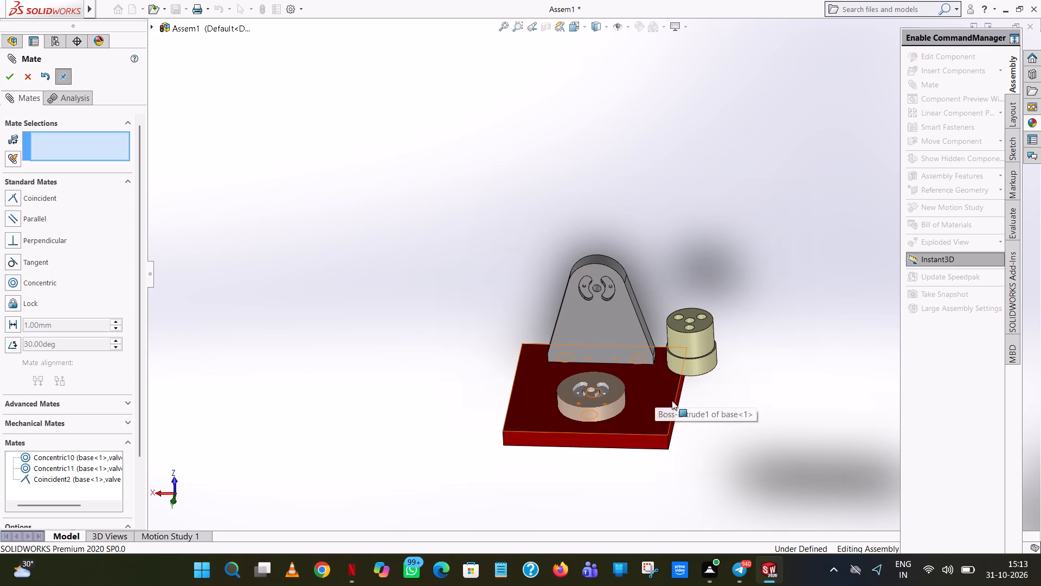
{"action": "middle_click_drag", "start_coordinate": [664, 402], "coordinate": [632, 391]}
{"action": "scroll", "coordinate": [635, 393], "scroll_direction": "up", "scroll_amount": 7}
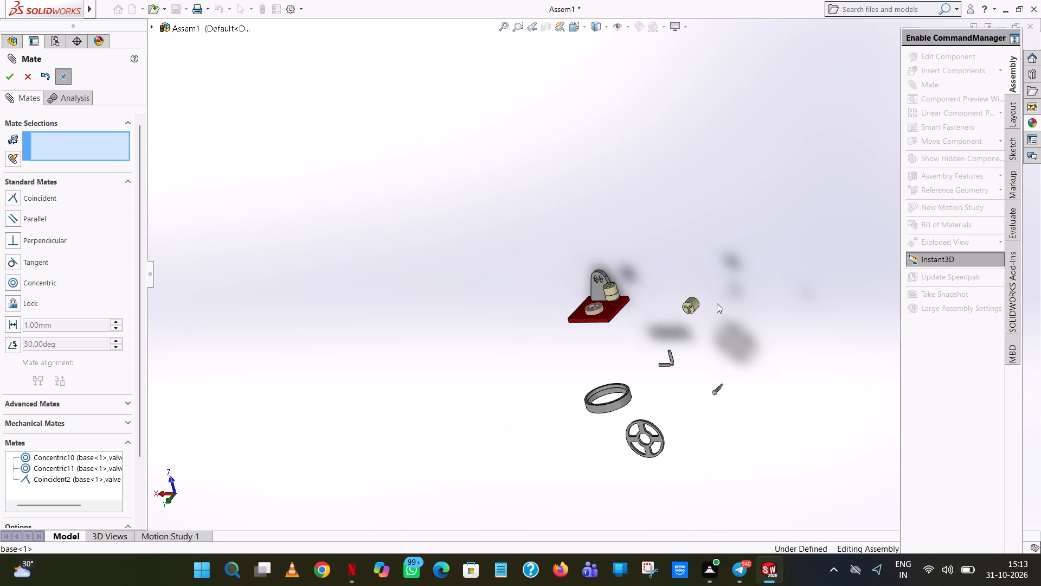
{"action": "scroll", "coordinate": [717, 303], "scroll_direction": "down", "scroll_amount": 7}
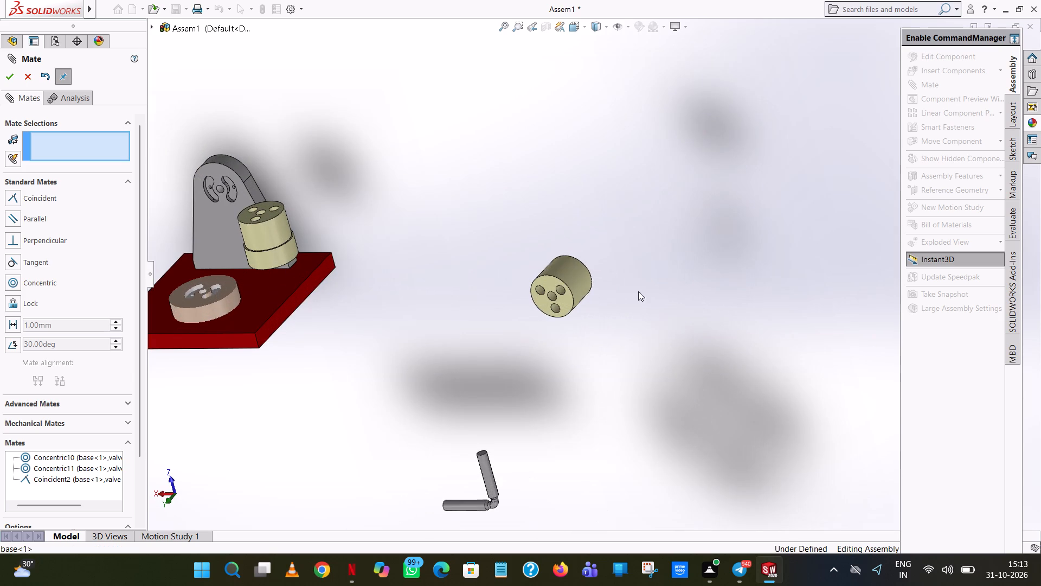
{"action": "scroll", "coordinate": [618, 296], "scroll_direction": "down", "scroll_amount": 4}
{"action": "middle_click_drag", "start_coordinate": [614, 303], "coordinate": [529, 373]}
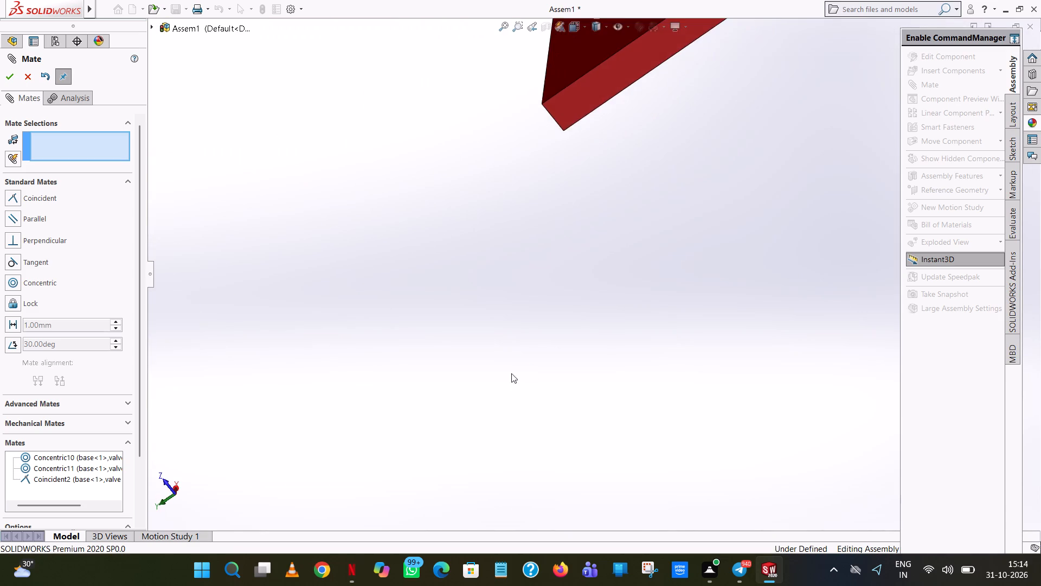
{"action": "scroll", "coordinate": [322, 396], "scroll_direction": "up", "scroll_amount": 7}
{"action": "middle_click_drag", "start_coordinate": [465, 336], "coordinate": [441, 353]}
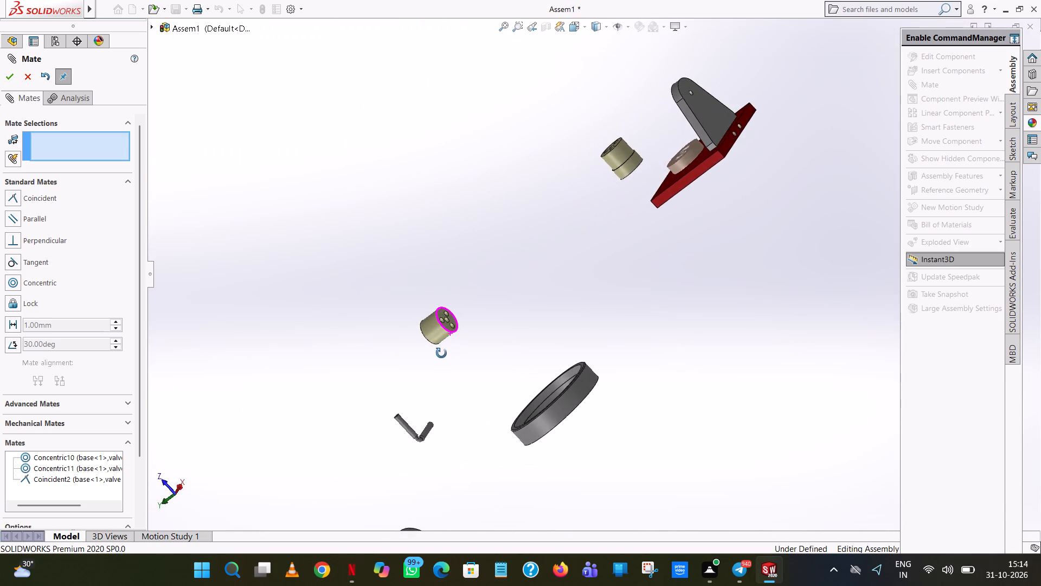
{"action": "middle_click_drag", "start_coordinate": [441, 353], "coordinate": [498, 349]}
{"action": "scroll", "coordinate": [447, 50], "scroll_direction": "down", "scroll_amount": 1}
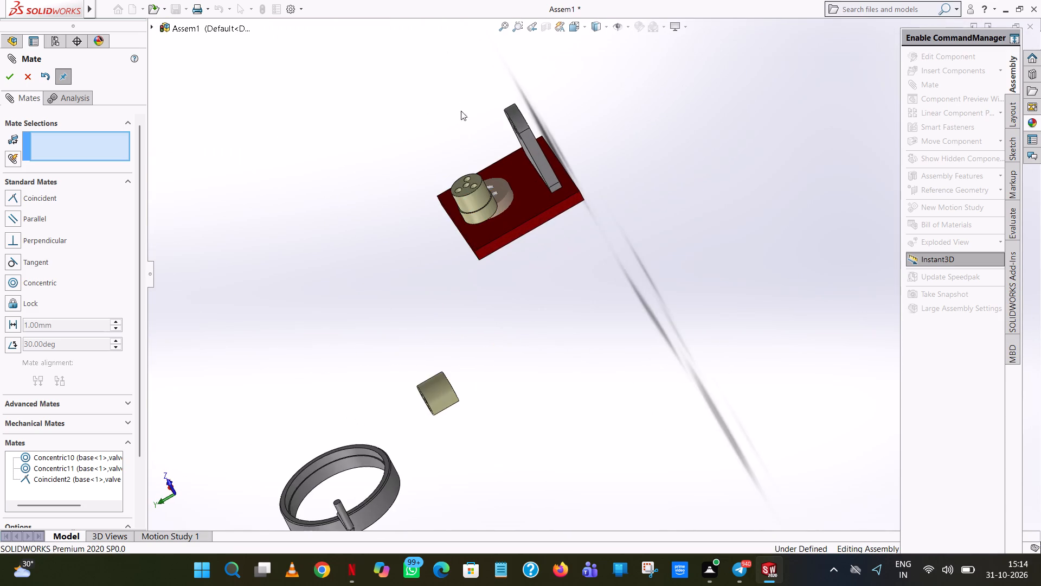
{"action": "scroll", "coordinate": [471, 164], "scroll_direction": "down", "scroll_amount": 6}
{"action": "middle_click_drag", "start_coordinate": [494, 226], "coordinate": [499, 65]}
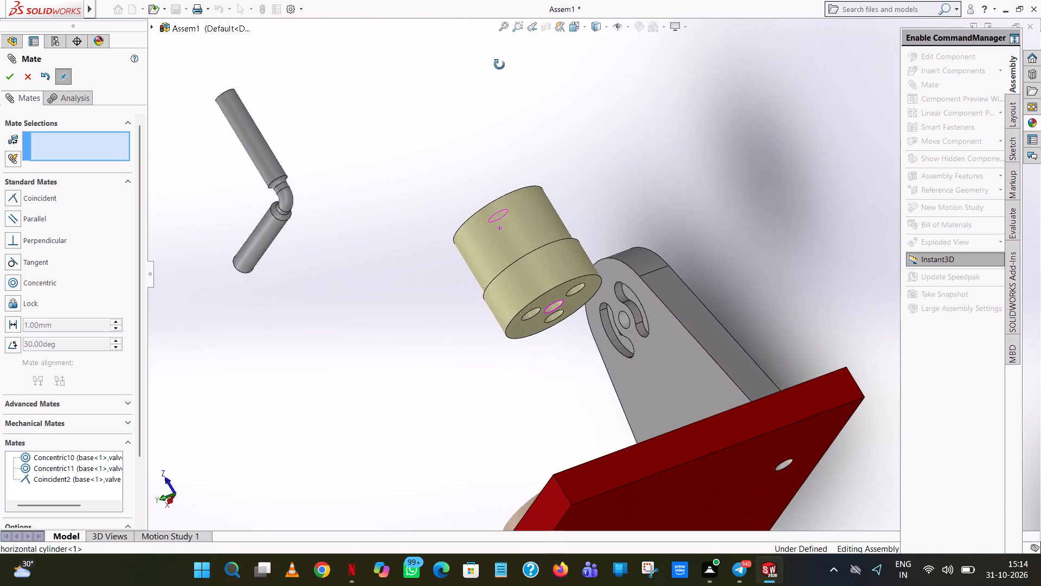
{"action": "middle_click_drag", "start_coordinate": [499, 65], "coordinate": [553, 252]}
{"action": "middle_click_drag", "start_coordinate": [594, 61], "coordinate": [569, 276]}
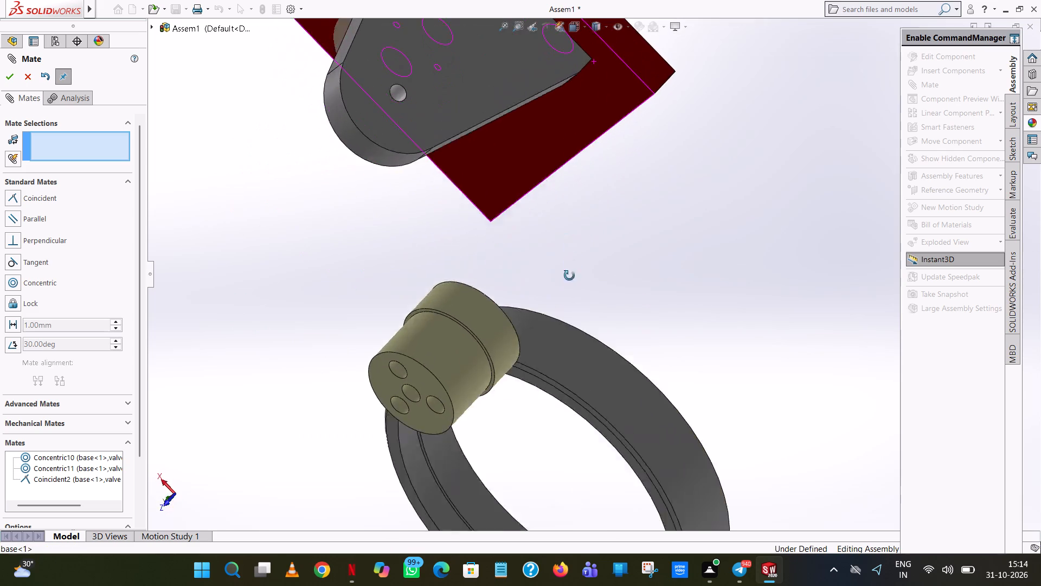
{"action": "middle_click_drag", "start_coordinate": [569, 276], "coordinate": [609, 132]}
{"action": "scroll", "coordinate": [607, 131], "scroll_direction": "up", "scroll_amount": 5}
{"action": "middle_click_drag", "start_coordinate": [606, 129], "coordinate": [636, 87]}
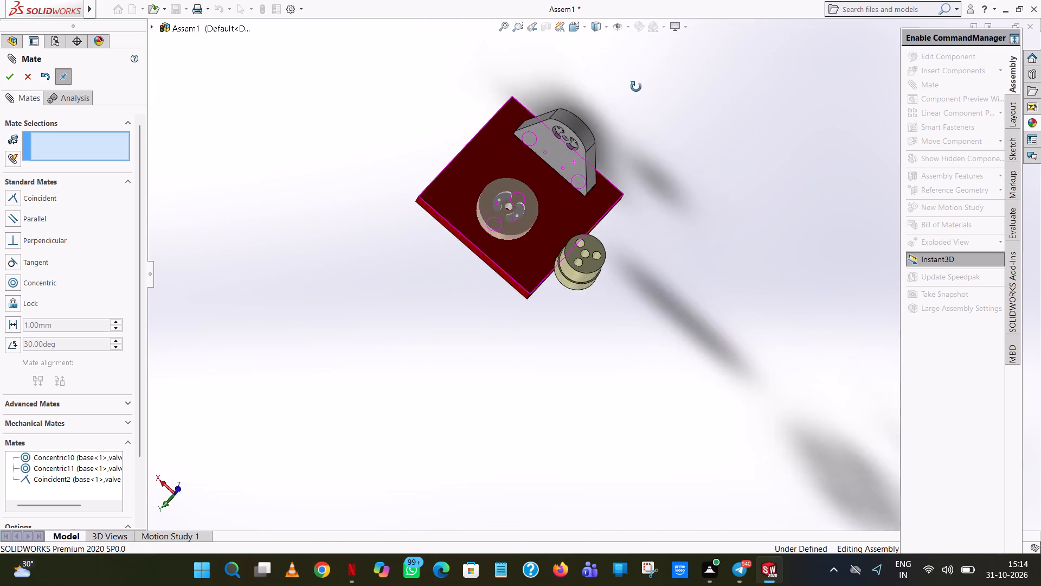
{"action": "middle_click_drag", "start_coordinate": [636, 87], "coordinate": [653, 41]}
{"action": "scroll", "coordinate": [653, 41], "scroll_direction": "up", "scroll_amount": 1}
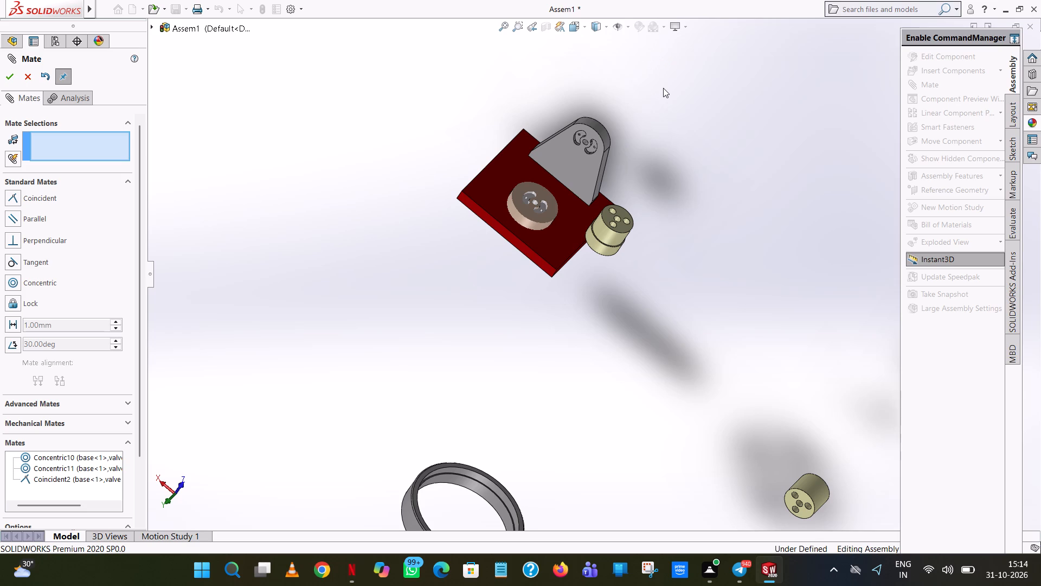
{"action": "middle_click_drag", "start_coordinate": [657, 257], "coordinate": [685, 123]}
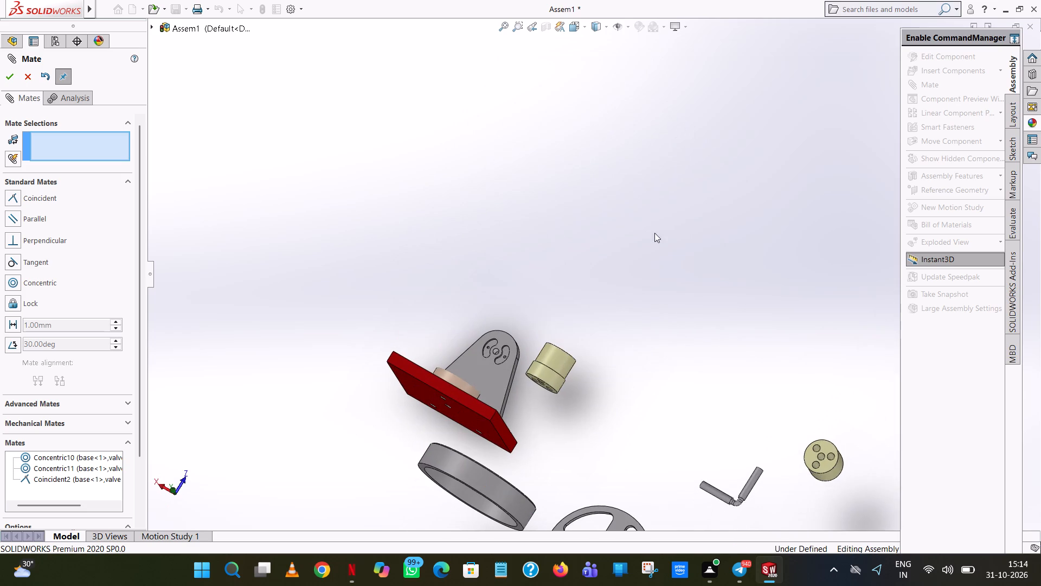
{"action": "middle_click_drag", "start_coordinate": [525, 386], "coordinate": [554, 409]}
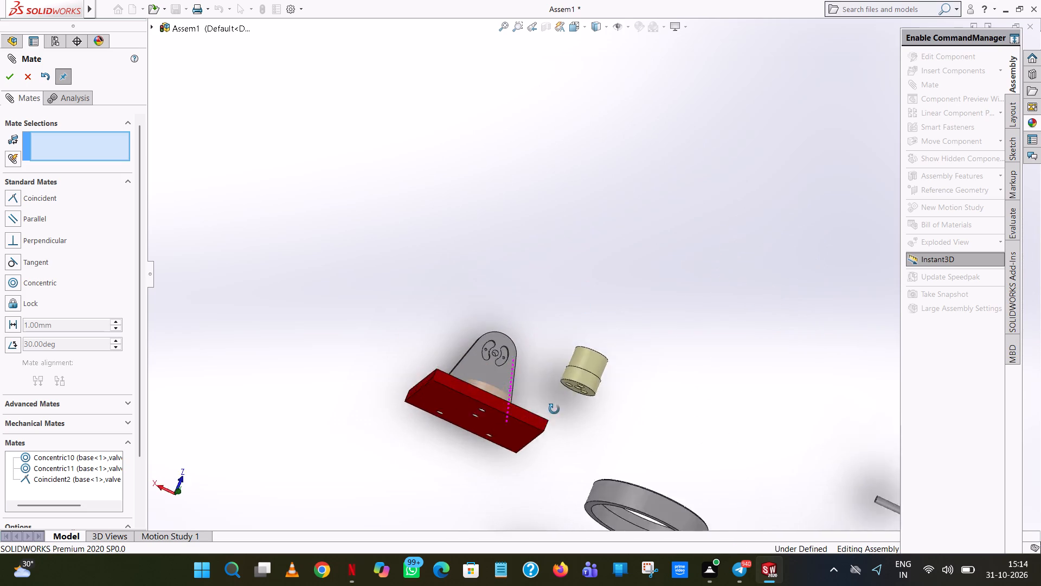
{"action": "middle_click_drag", "start_coordinate": [554, 409], "coordinate": [494, 487]}
{"action": "scroll", "coordinate": [494, 487], "scroll_direction": "up", "scroll_amount": 1}
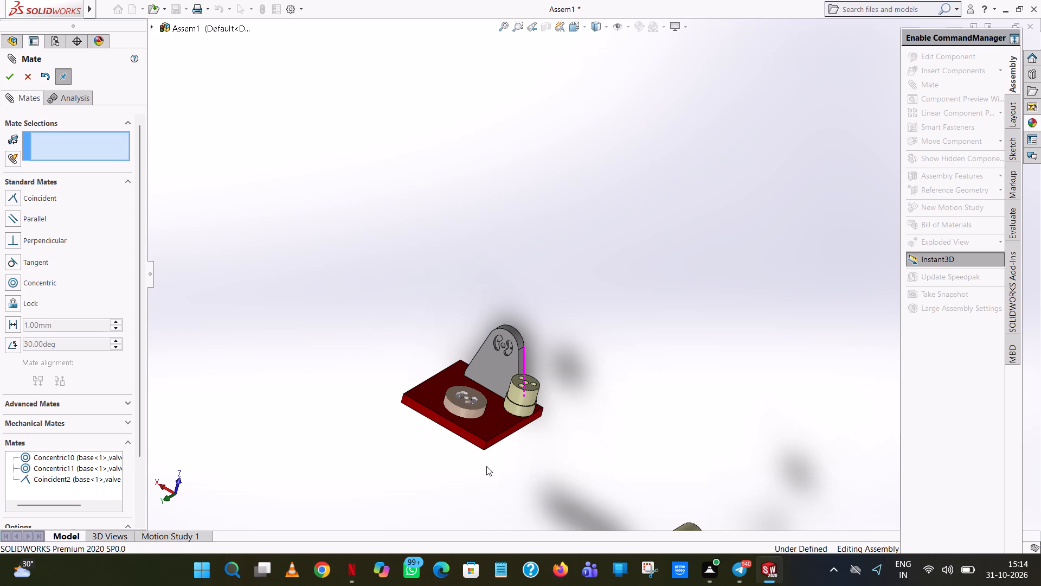
Examine both ends of the loose vertical cylinder and compare its hole pattern with the valve port block's slots and central hole.
{"action": "scroll", "coordinate": [644, 519], "scroll_direction": "up", "scroll_amount": 4}
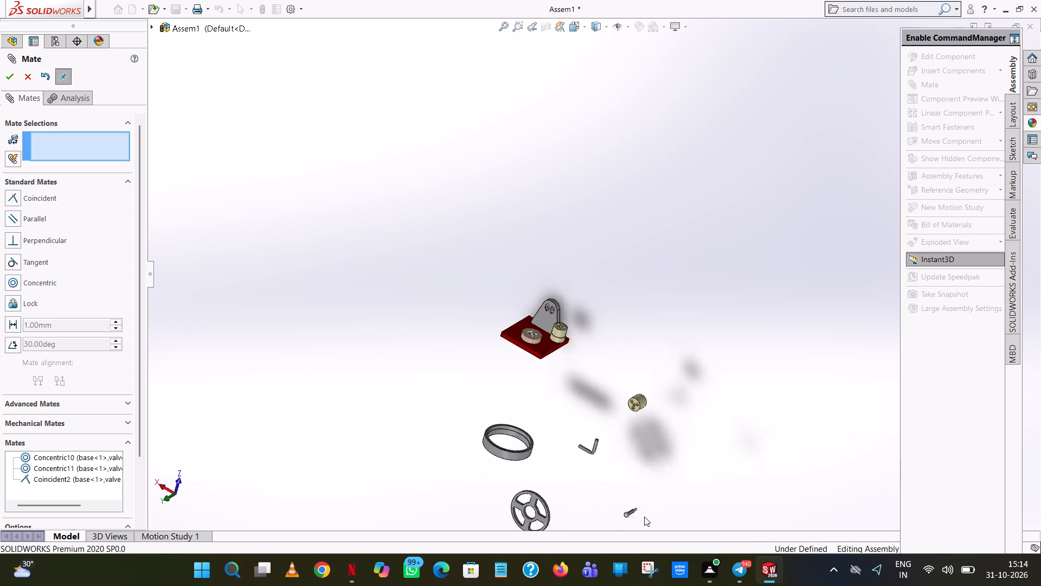
{"action": "scroll", "coordinate": [644, 517], "scroll_direction": "up", "scroll_amount": 5}
{"action": "scroll", "coordinate": [594, 352], "scroll_direction": "down", "scroll_amount": 7}
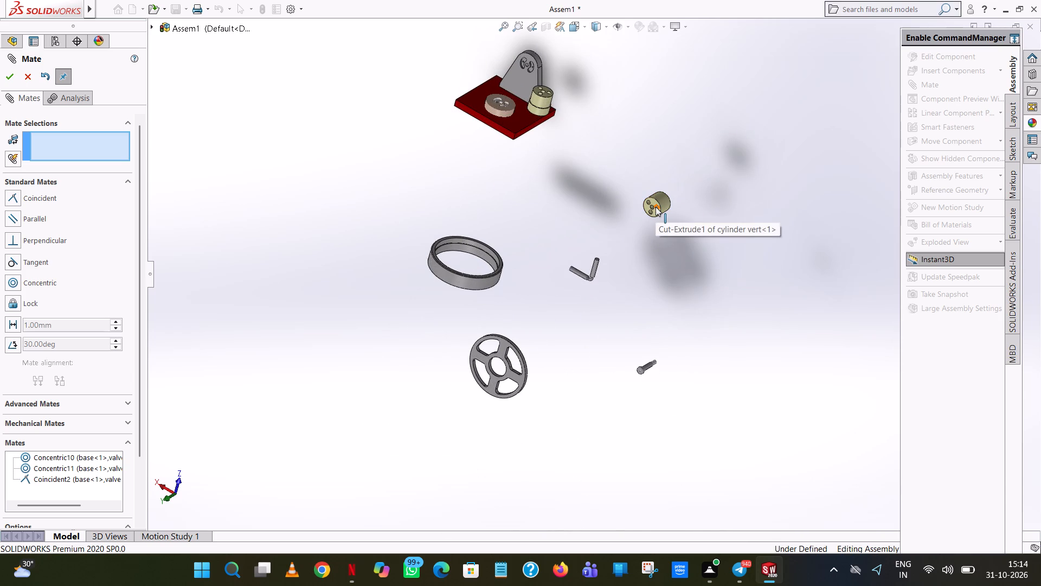
{"action": "scroll", "coordinate": [651, 210], "scroll_direction": "down", "scroll_amount": 9}
{"action": "scroll", "coordinate": [651, 210], "scroll_direction": "up", "scroll_amount": 1}
{"action": "middle_click_drag", "start_coordinate": [651, 210], "coordinate": [562, 320]}
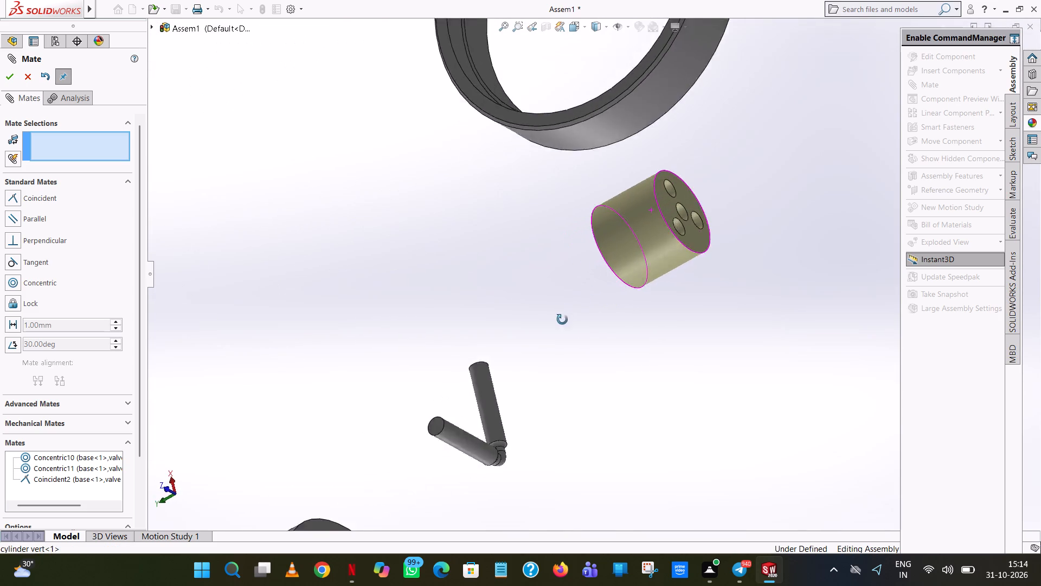
{"action": "middle_click_drag", "start_coordinate": [562, 320], "coordinate": [694, 149]}
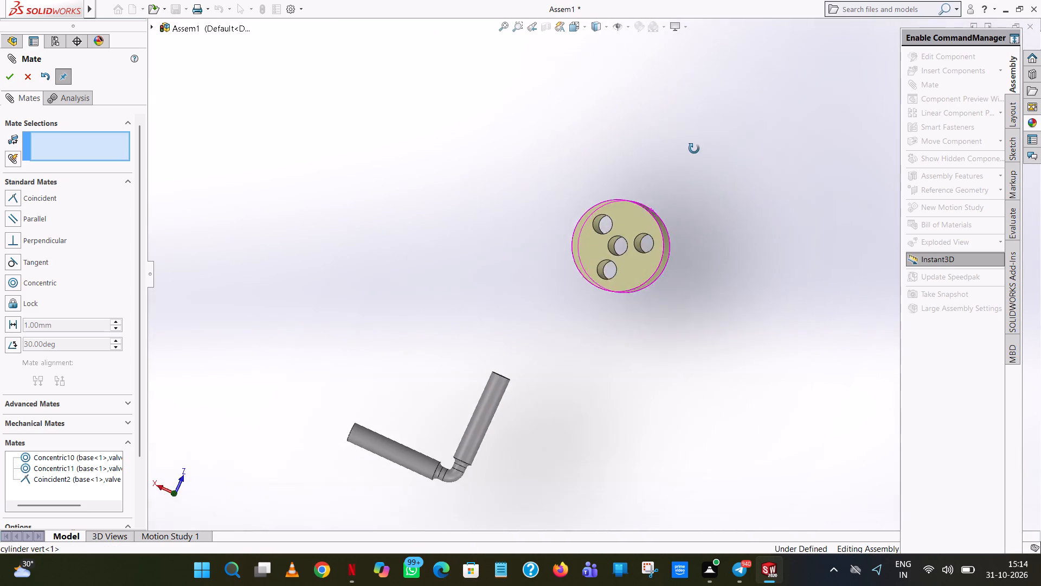
{"action": "middle_click_drag", "start_coordinate": [694, 149], "coordinate": [690, 170]}
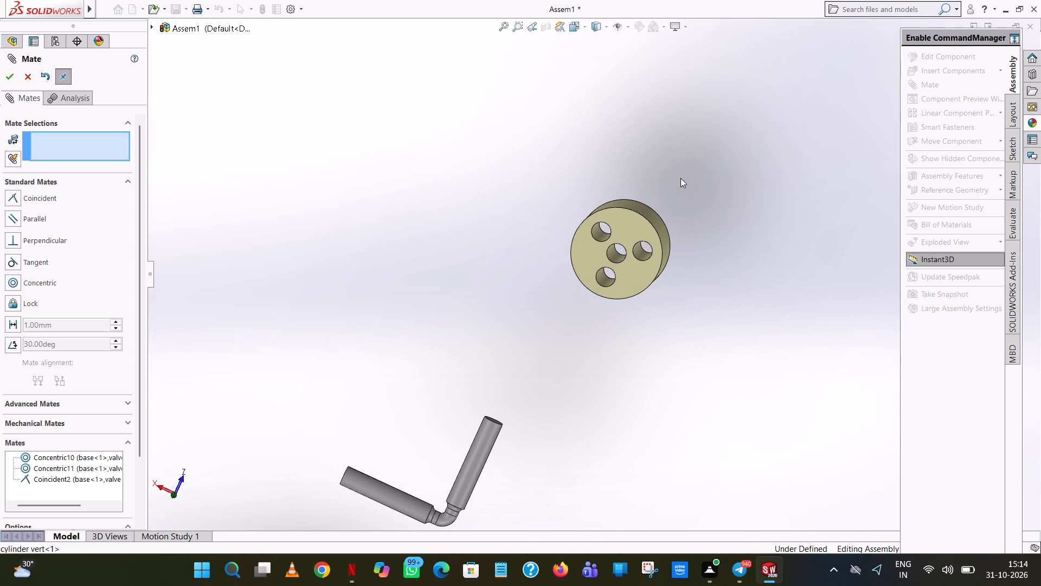
{"action": "scroll", "coordinate": [609, 222], "scroll_direction": "up", "scroll_amount": 8}
{"action": "middle_click_drag", "start_coordinate": [374, 237], "coordinate": [363, 290]}
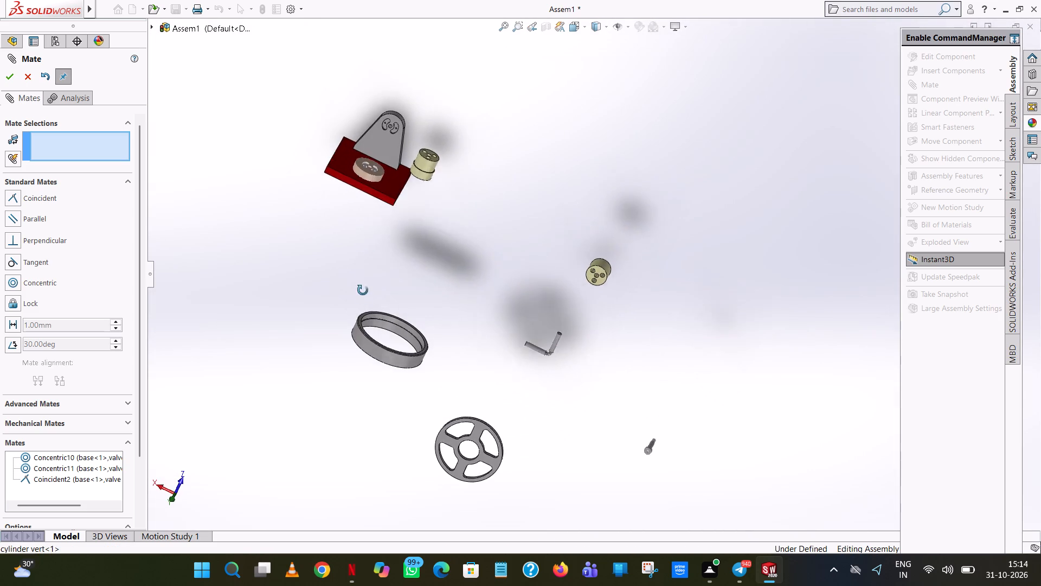
{"action": "middle_click_drag", "start_coordinate": [363, 290], "coordinate": [363, 311]}
{"action": "scroll", "coordinate": [365, 310], "scroll_direction": "up", "scroll_amount": 1}
{"action": "middle_click_drag", "start_coordinate": [399, 163], "coordinate": [397, 219]}
{"action": "scroll", "coordinate": [438, 128], "scroll_direction": "down", "scroll_amount": 9}
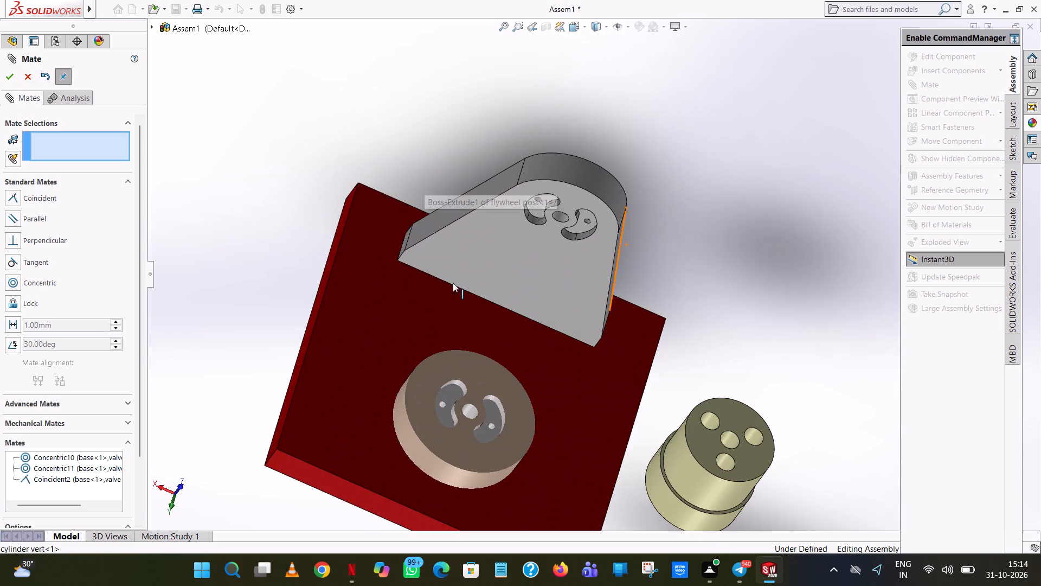
{"action": "scroll", "coordinate": [487, 422], "scroll_direction": "down", "scroll_amount": 1}
{"action": "scroll", "coordinate": [487, 425], "scroll_direction": "up", "scroll_amount": 7}
{"action": "scroll", "coordinate": [620, 425], "scroll_direction": "up", "scroll_amount": 2}
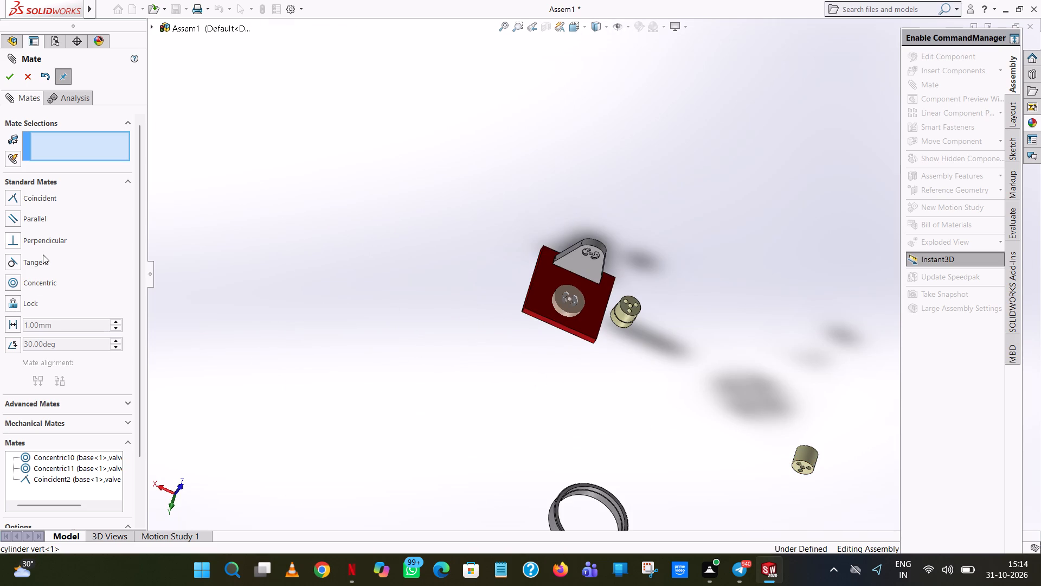
Add a concentric mate between the vertical cylinder's central hole and the valve port block's central hole.
{"action": "left_click", "coordinate": [37, 284]}
{"action": "scroll", "coordinate": [804, 469], "scroll_direction": "down", "scroll_amount": 9}
{"action": "left_click", "coordinate": [577, 252]}
{"action": "scroll", "coordinate": [577, 252], "scroll_direction": "up", "scroll_amount": 8}
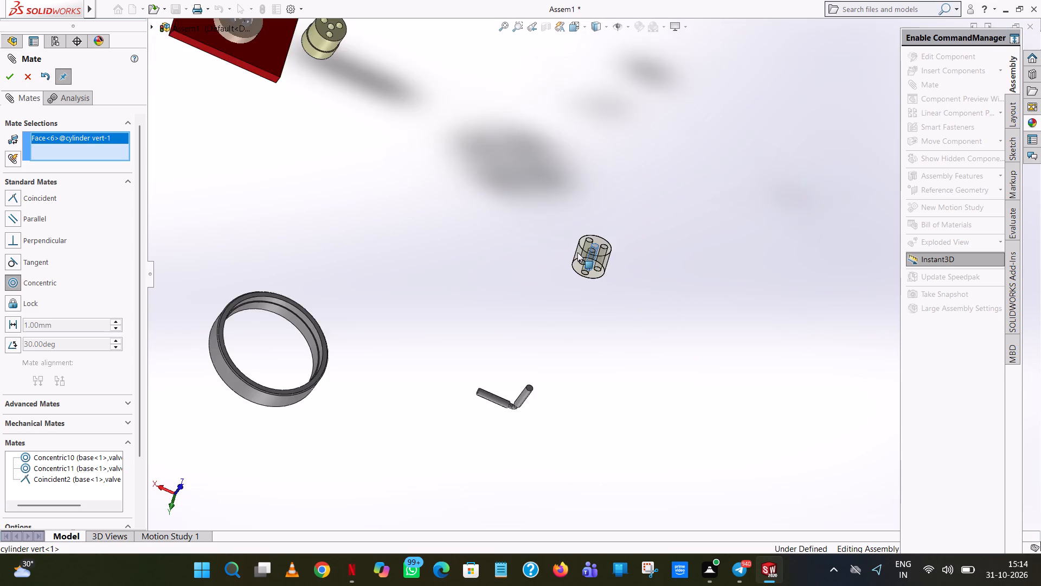
{"action": "scroll", "coordinate": [577, 252], "scroll_direction": "up", "scroll_amount": 3}
{"action": "scroll", "coordinate": [445, 153], "scroll_direction": "down", "scroll_amount": 10}
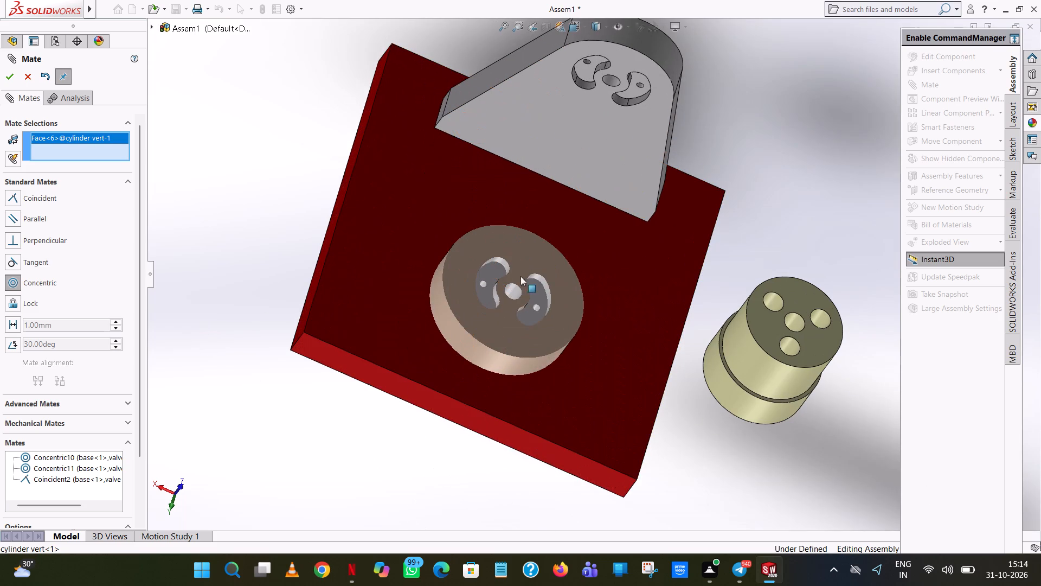
{"action": "left_click", "coordinate": [515, 288]}
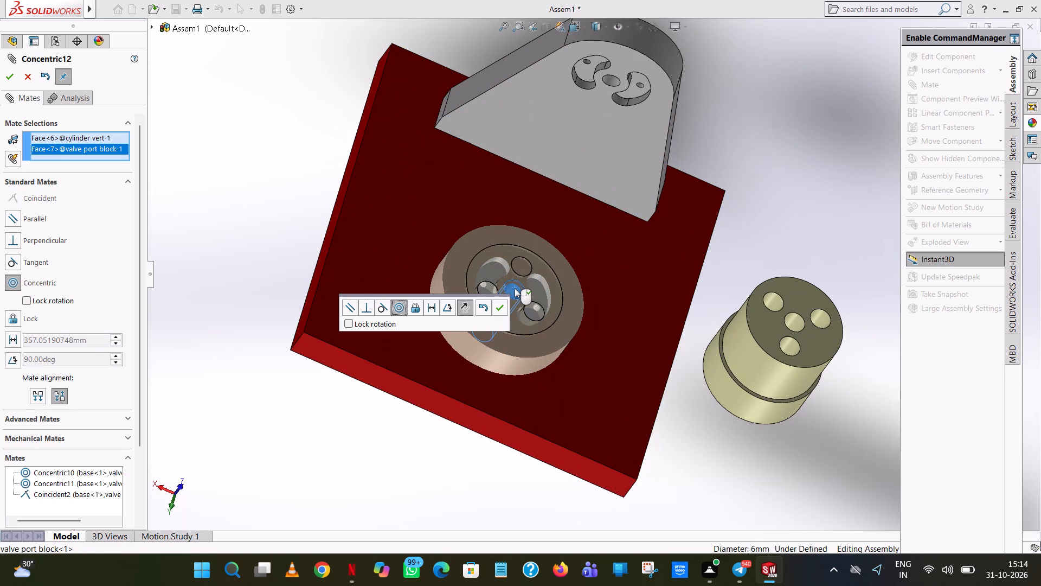
{"action": "left_click", "coordinate": [499, 304]}
Move the vertical cylinder along its axis away from the valve port block to expose its lower end.
{"action": "scroll", "coordinate": [527, 300], "scroll_direction": "up", "scroll_amount": 15}
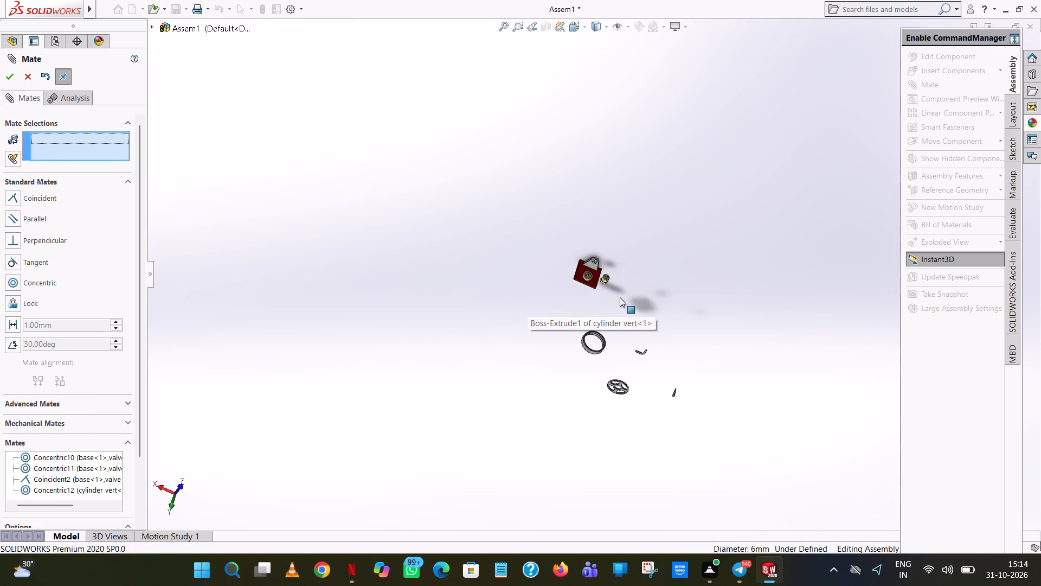
{"action": "scroll", "coordinate": [589, 294], "scroll_direction": "down", "scroll_amount": 7}
{"action": "middle_click_drag", "start_coordinate": [589, 294], "coordinate": [634, 180]}
{"action": "scroll", "coordinate": [615, 226], "scroll_direction": "up", "scroll_amount": 1}
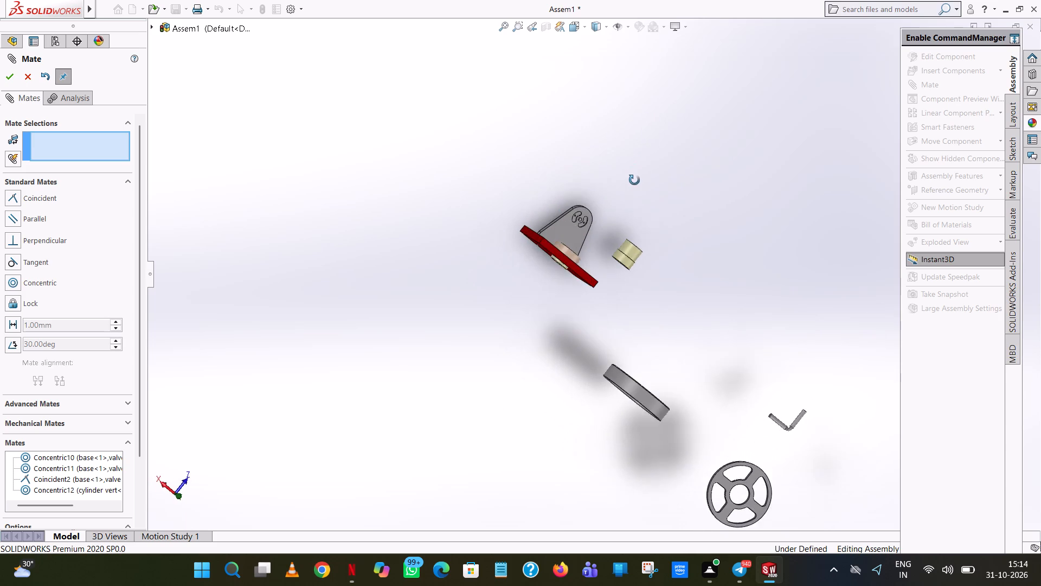
{"action": "middle_click_drag", "start_coordinate": [634, 180], "coordinate": [634, 182]}
{"action": "left_click_drag", "start_coordinate": [562, 261], "coordinate": [583, 232]}
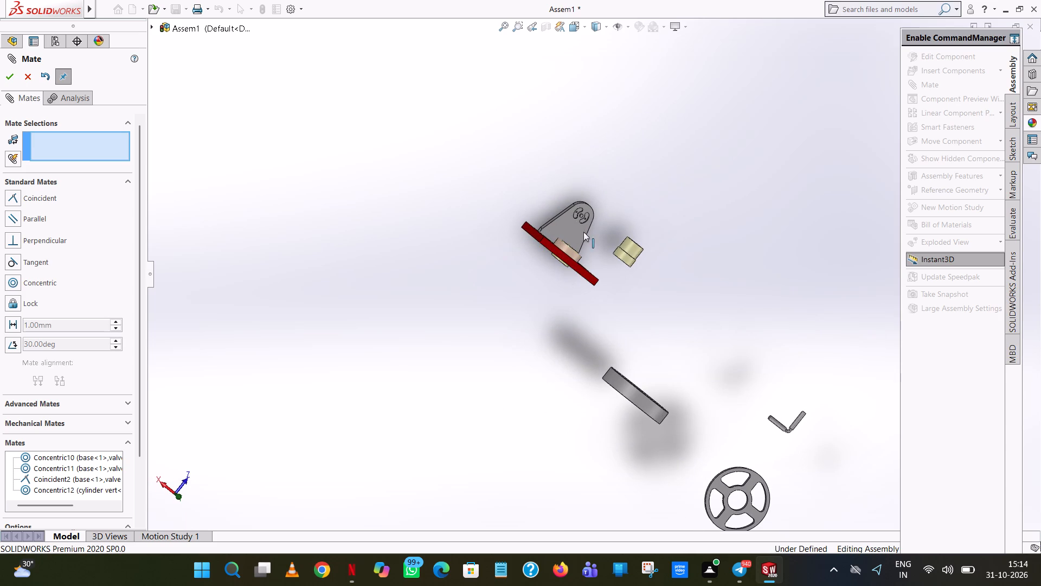
{"action": "left_click_drag", "start_coordinate": [583, 232], "coordinate": [603, 198]}
{"action": "scroll", "coordinate": [564, 270], "scroll_direction": "down", "scroll_amount": 10}
{"action": "left_click_drag", "start_coordinate": [588, 238], "coordinate": [684, 122]}
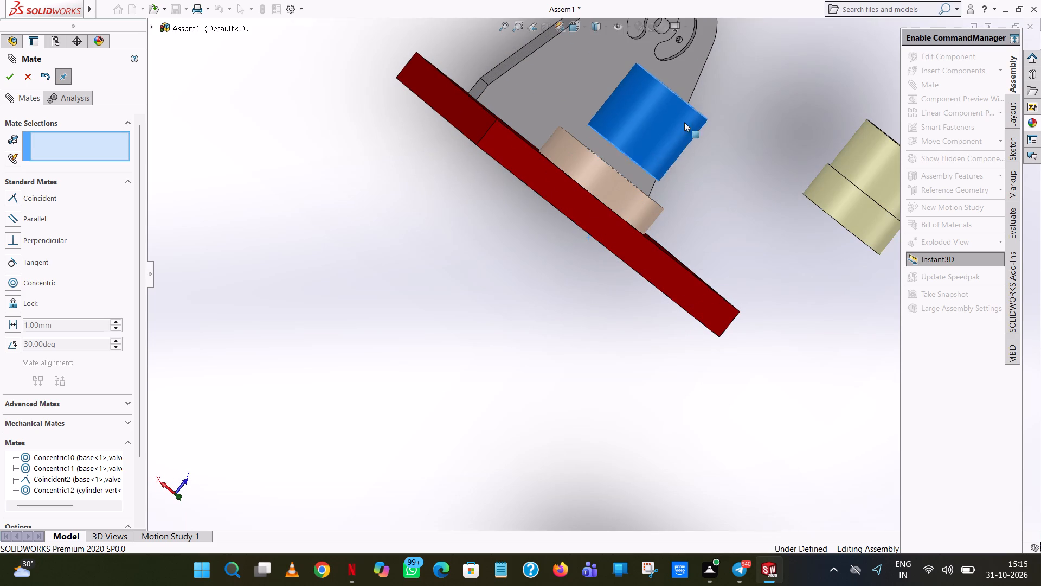
{"action": "left_click_drag", "start_coordinate": [684, 122], "coordinate": [711, 86]}
{"action": "left_click", "coordinate": [735, 162]}
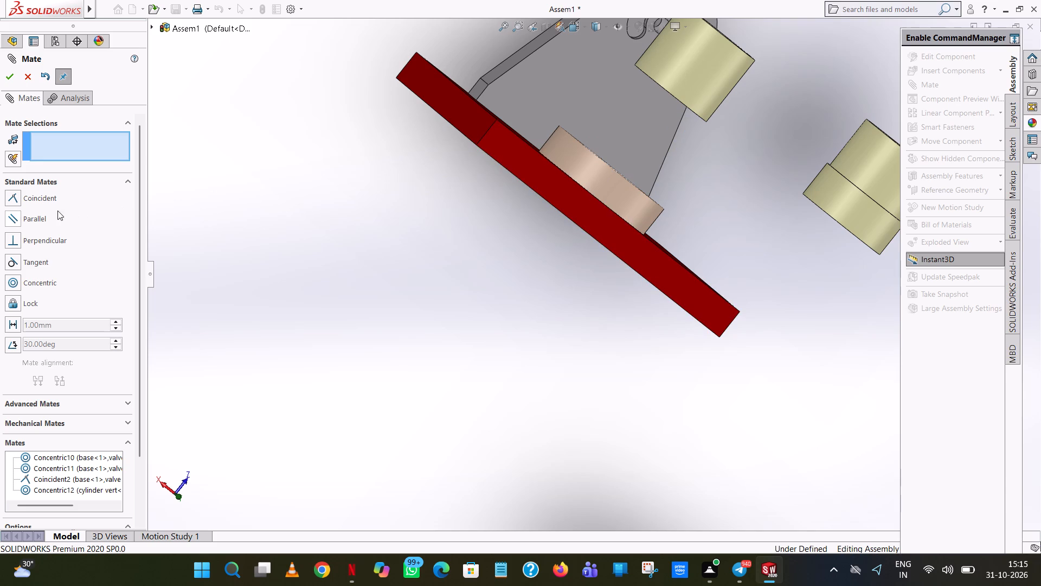
Add a coincident mate between the central hole's edge on the vertical cylinder's lower end and the valve port block's upper face.
{"action": "left_click", "coordinate": [39, 199]}
{"action": "scroll", "coordinate": [649, 91], "scroll_direction": "down", "scroll_amount": 8}
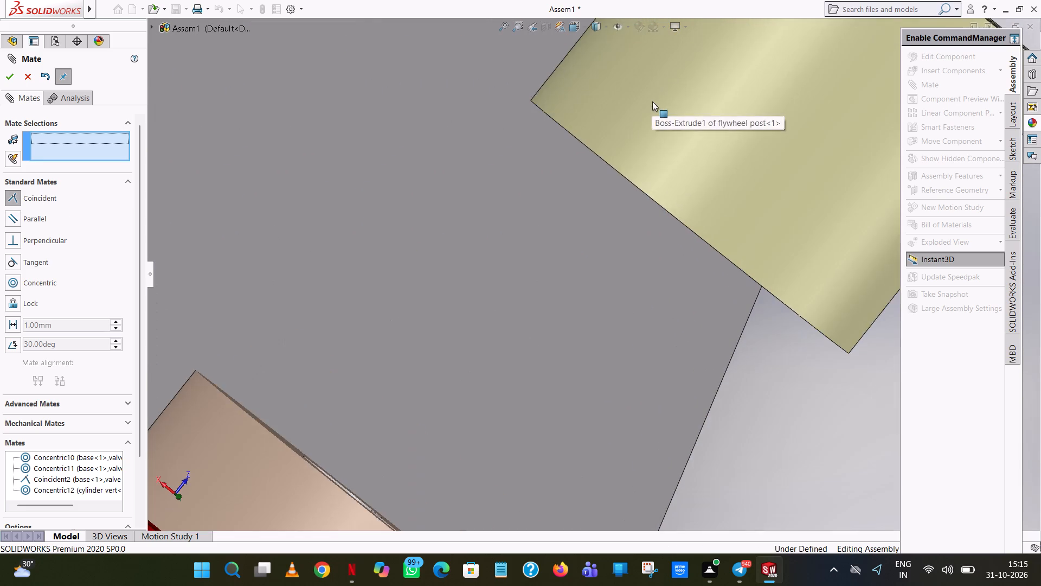
{"action": "middle_click_drag", "start_coordinate": [652, 101], "coordinate": [674, 62]}
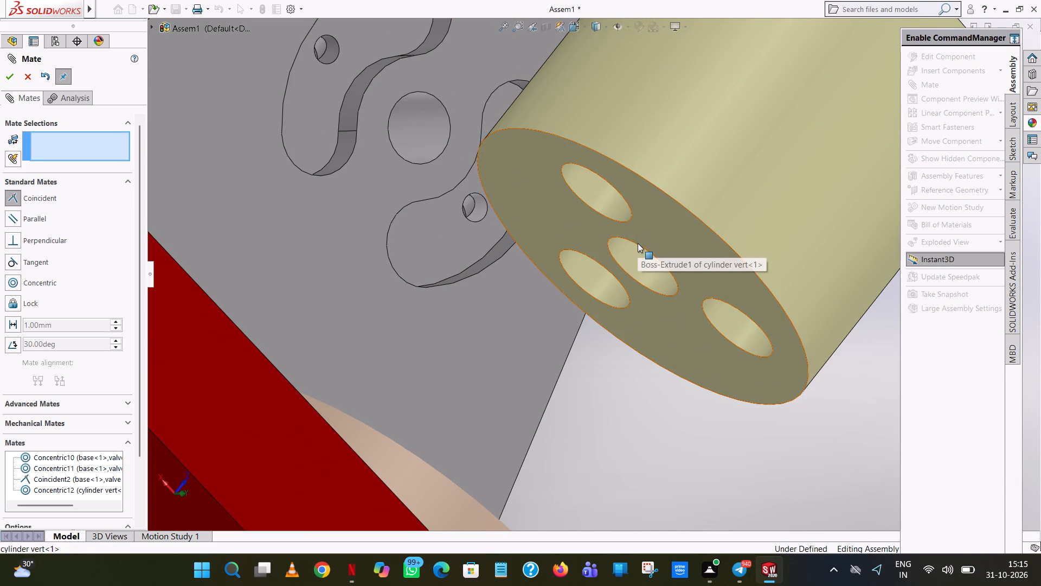
{"action": "left_click", "coordinate": [637, 244]}
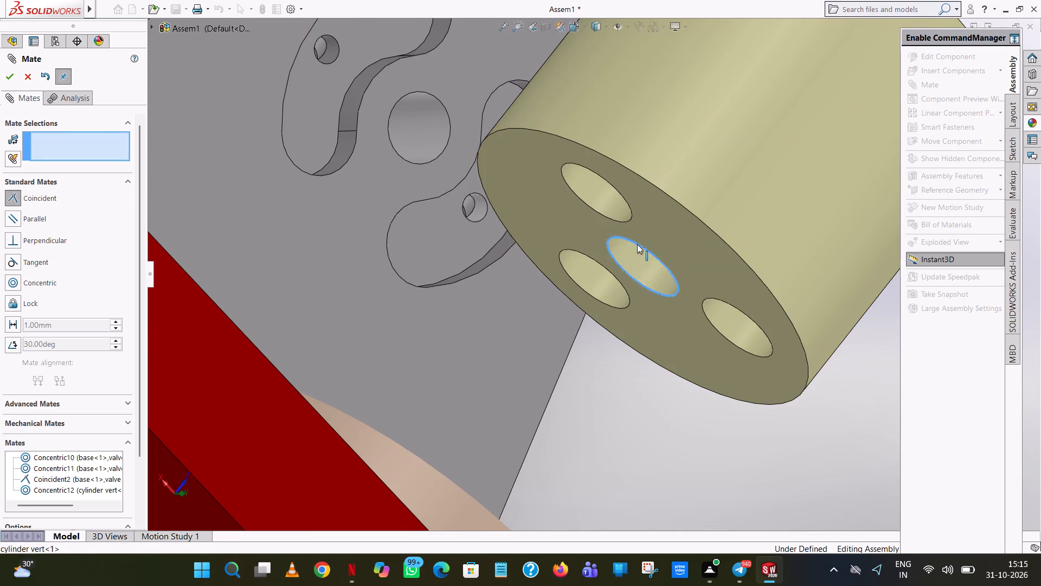
{"action": "scroll", "coordinate": [634, 249], "scroll_direction": "up", "scroll_amount": 8}
{"action": "scroll", "coordinate": [566, 294], "scroll_direction": "up", "scroll_amount": 1}
{"action": "middle_click_drag", "start_coordinate": [566, 294], "coordinate": [492, 391]}
{"action": "left_click", "coordinate": [403, 450]}
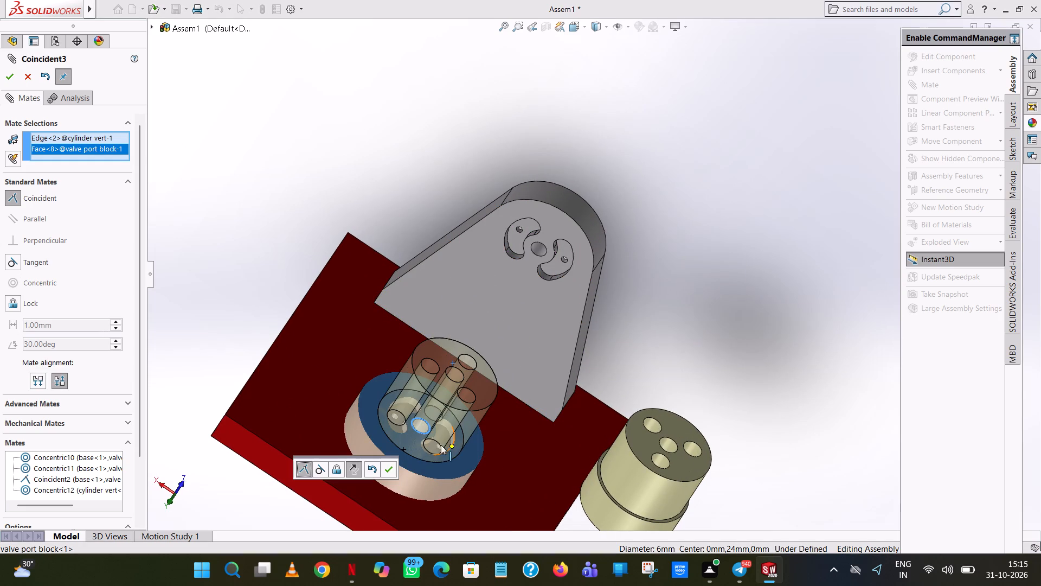
{"action": "left_click", "coordinate": [390, 465]}
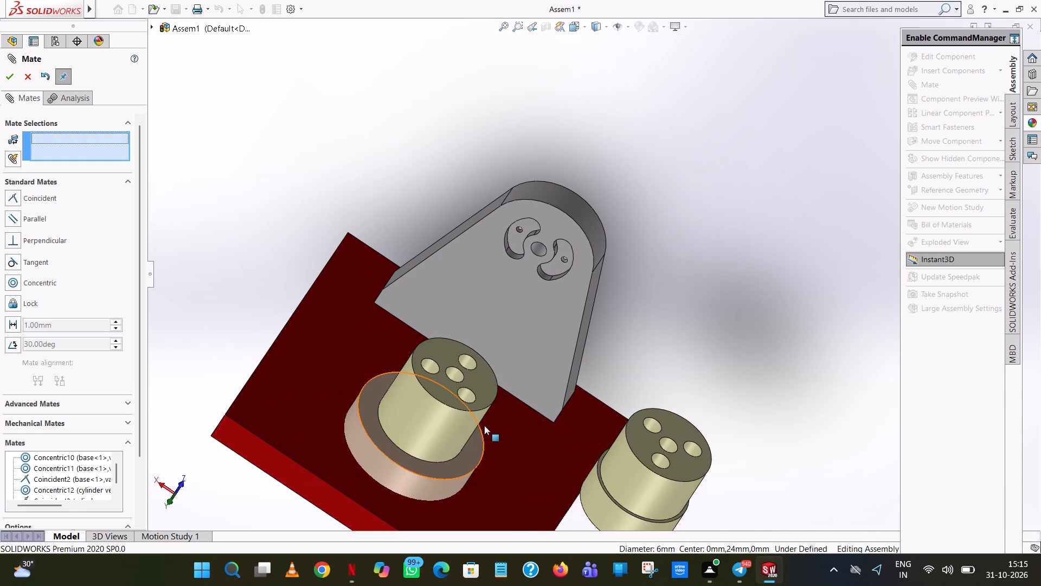
Test whether the seated vertical cylinder can still be moved on the valve port block.
{"action": "scroll", "coordinate": [484, 425], "scroll_direction": "up", "scroll_amount": 5}
{"action": "left_click_drag", "start_coordinate": [522, 338], "coordinate": [564, 346]}
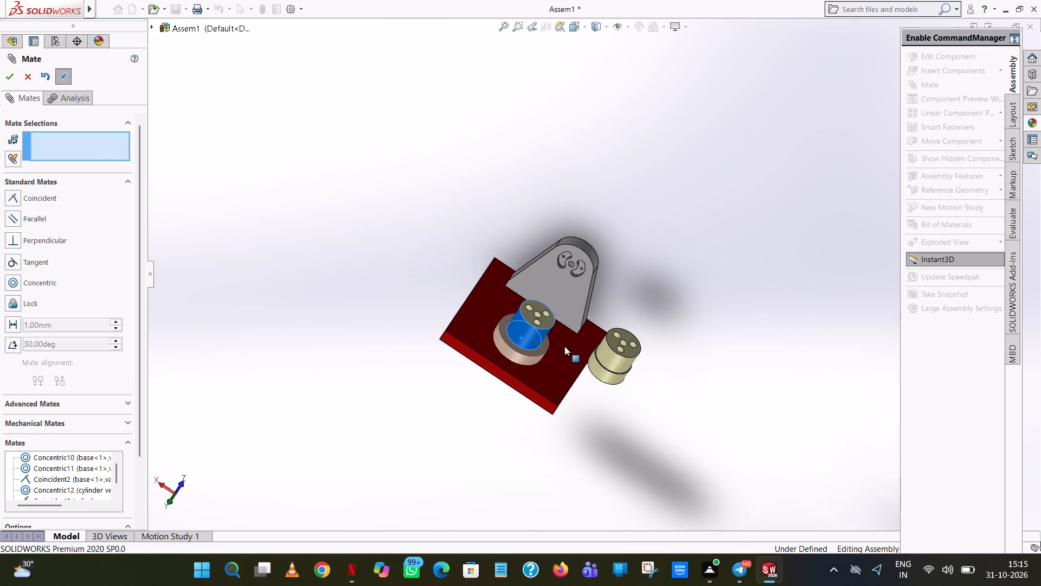
{"action": "left_click_drag", "start_coordinate": [564, 346], "coordinate": [501, 324]}
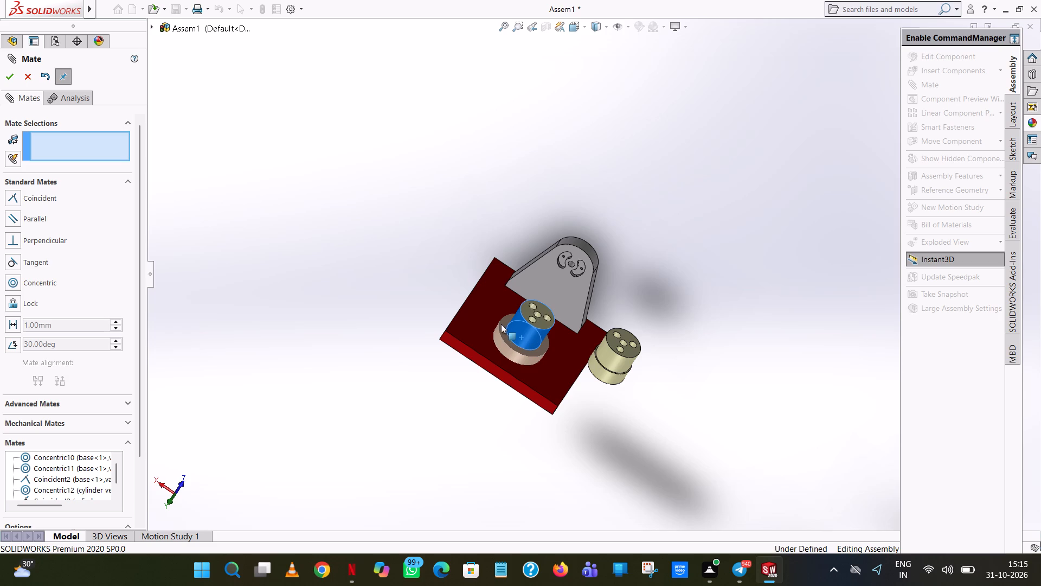
{"action": "left_click_drag", "start_coordinate": [501, 324], "coordinate": [516, 332]}
{"action": "left_click_drag", "start_coordinate": [516, 332], "coordinate": [514, 332]}
Examine the assembly from above, below and the sides, checking the seated vertical cylinder and the remaining loose parts.
{"action": "middle_click_drag", "start_coordinate": [564, 340], "coordinate": [499, 313]}
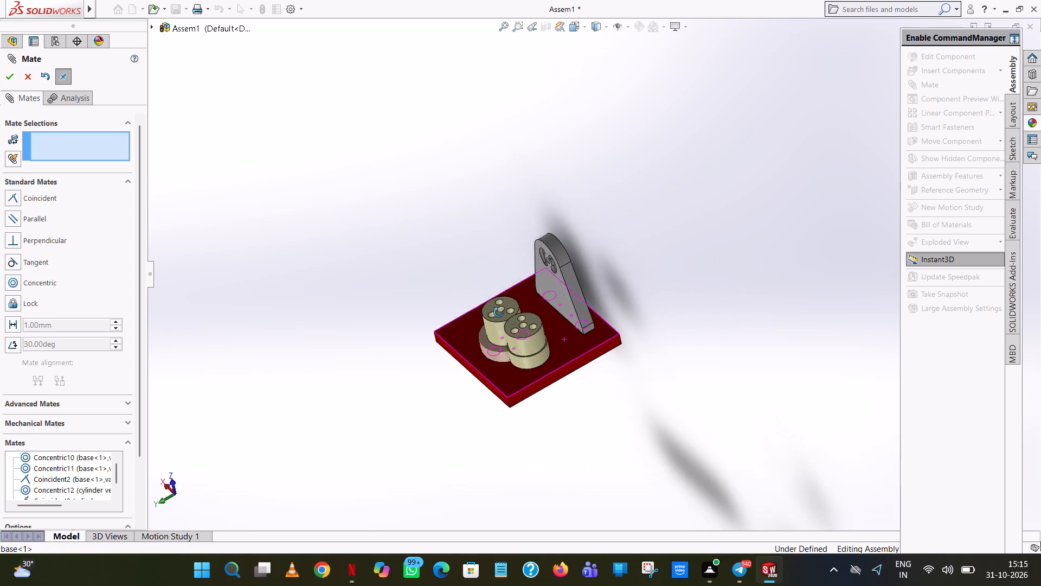
{"action": "middle_click_drag", "start_coordinate": [499, 313], "coordinate": [542, 457]}
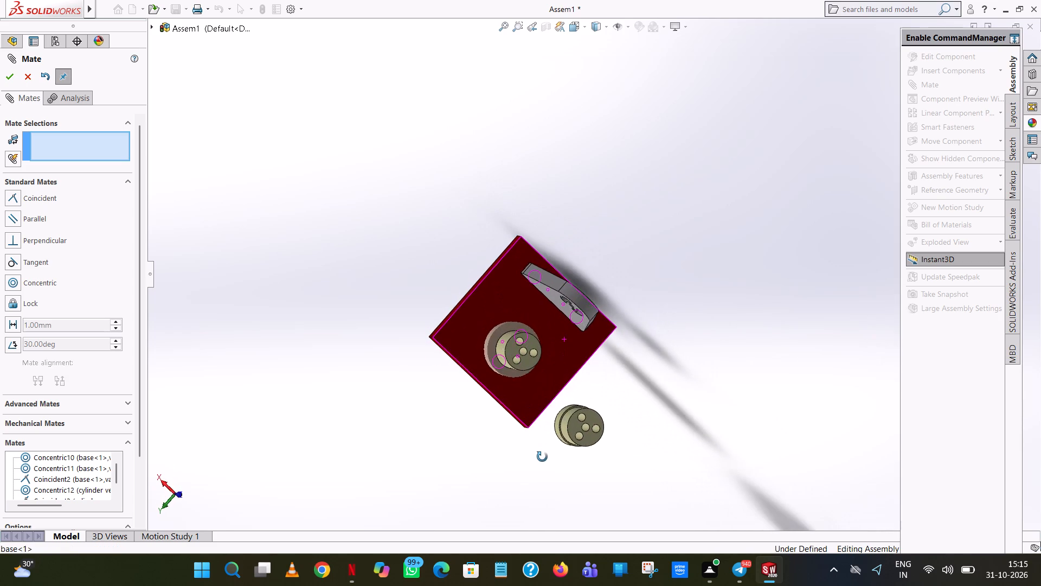
{"action": "middle_click_drag", "start_coordinate": [542, 457], "coordinate": [578, 49]}
{"action": "scroll", "coordinate": [571, 82], "scroll_direction": "up", "scroll_amount": 1}
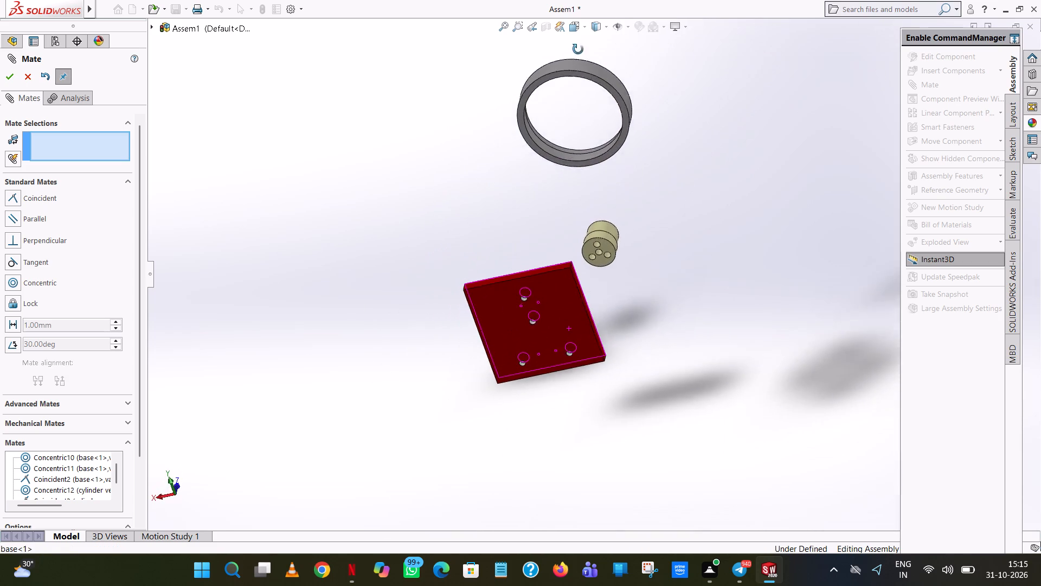
{"action": "middle_click_drag", "start_coordinate": [578, 49], "coordinate": [421, 313]}
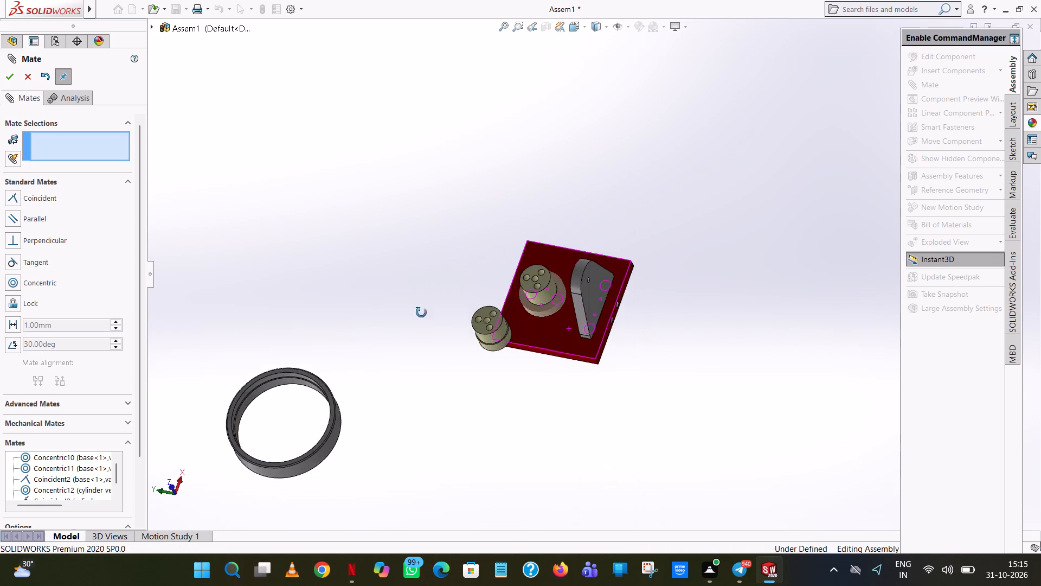
{"action": "middle_click_drag", "start_coordinate": [421, 313], "coordinate": [435, 378]}
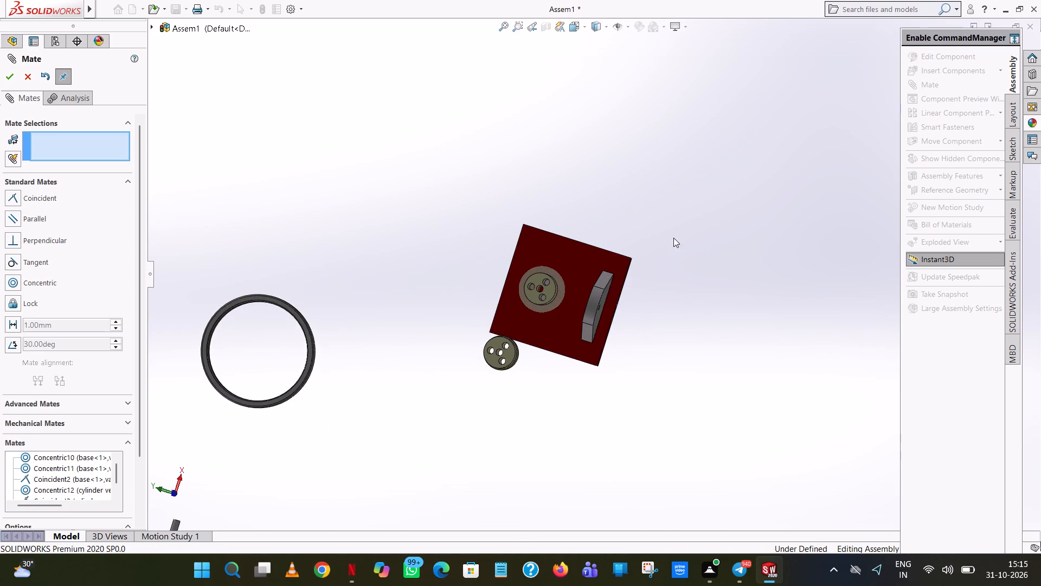
{"action": "middle_click_drag", "start_coordinate": [503, 400], "coordinate": [549, 277]}
{"action": "scroll", "coordinate": [549, 277], "scroll_direction": "down", "scroll_amount": 1}
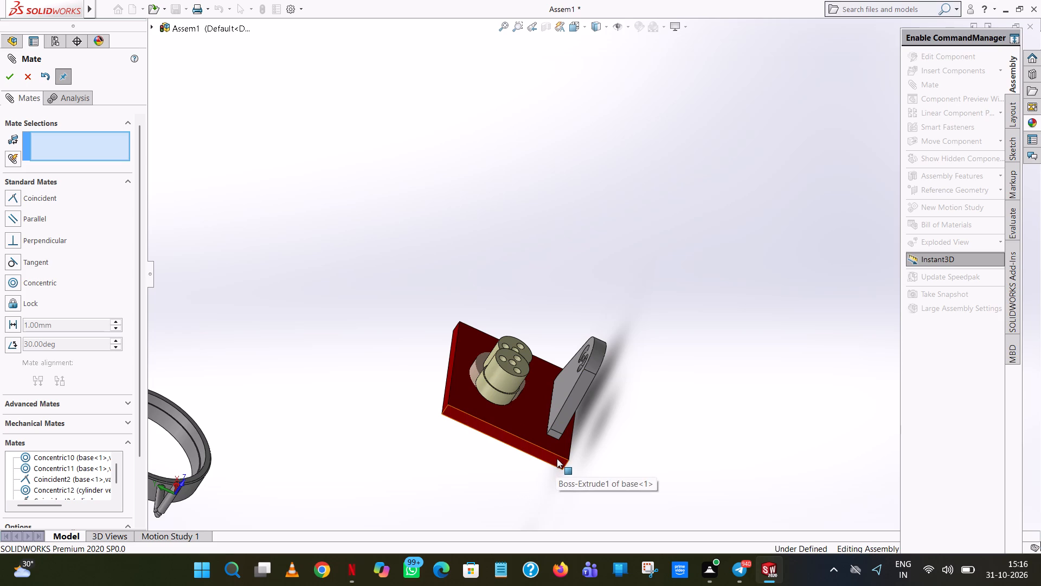
{"action": "middle_click_drag", "start_coordinate": [563, 463], "coordinate": [624, 423]}
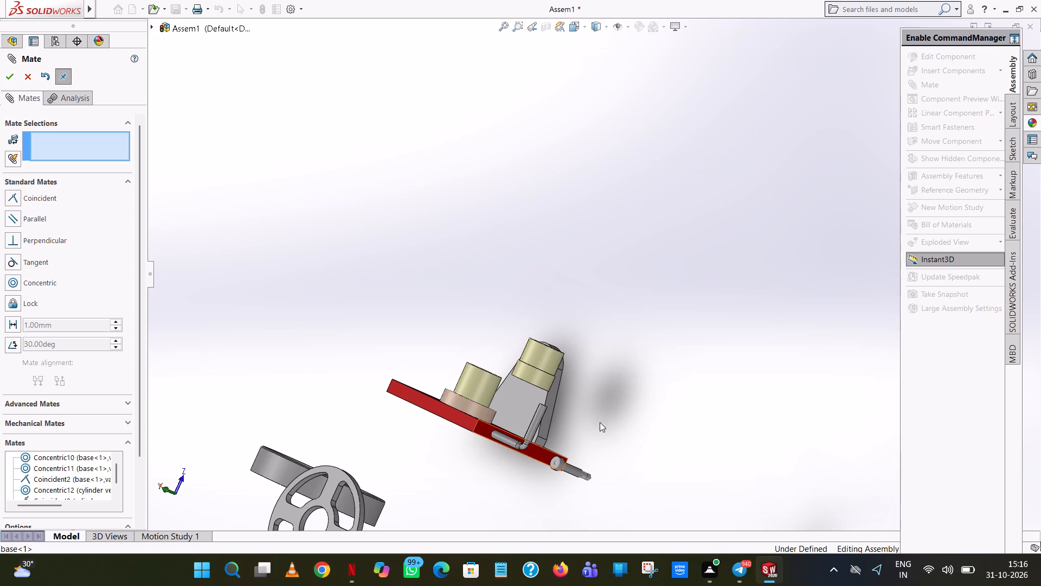
{"action": "scroll", "coordinate": [581, 416], "scroll_direction": "up", "scroll_amount": 1}
{"action": "scroll", "coordinate": [564, 349], "scroll_direction": "up", "scroll_amount": 1}
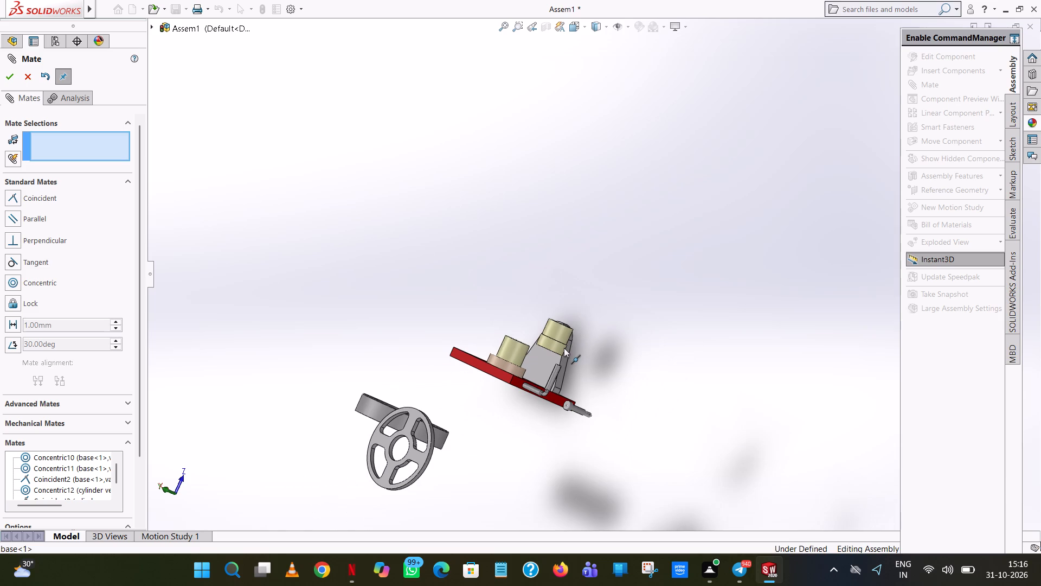
{"action": "middle_click_drag", "start_coordinate": [448, 468], "coordinate": [451, 473]}
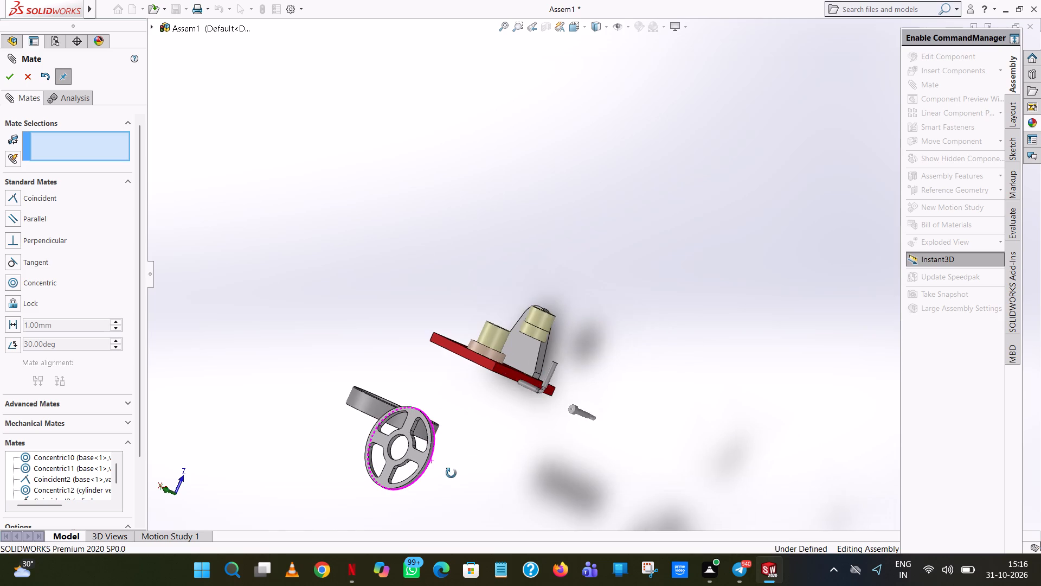
{"action": "middle_click_drag", "start_coordinate": [451, 473], "coordinate": [459, 471]}
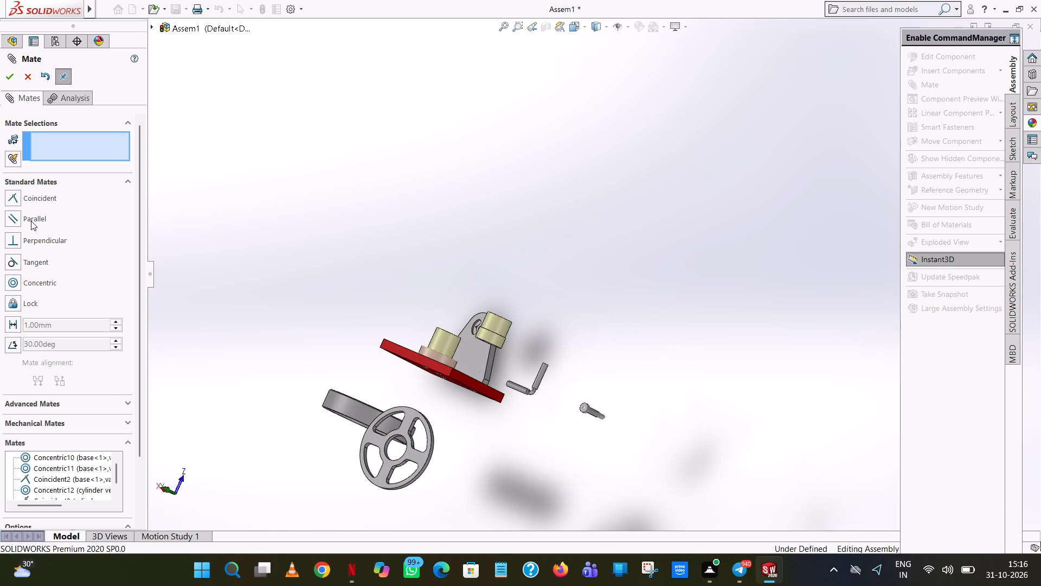
Add a concentric mate between the flywheel web's central hole and the horizontal cylinder's outer cylindrical face.
{"action": "left_click", "coordinate": [50, 284]}
{"action": "scroll", "coordinate": [425, 458], "scroll_direction": "down", "scroll_amount": 4}
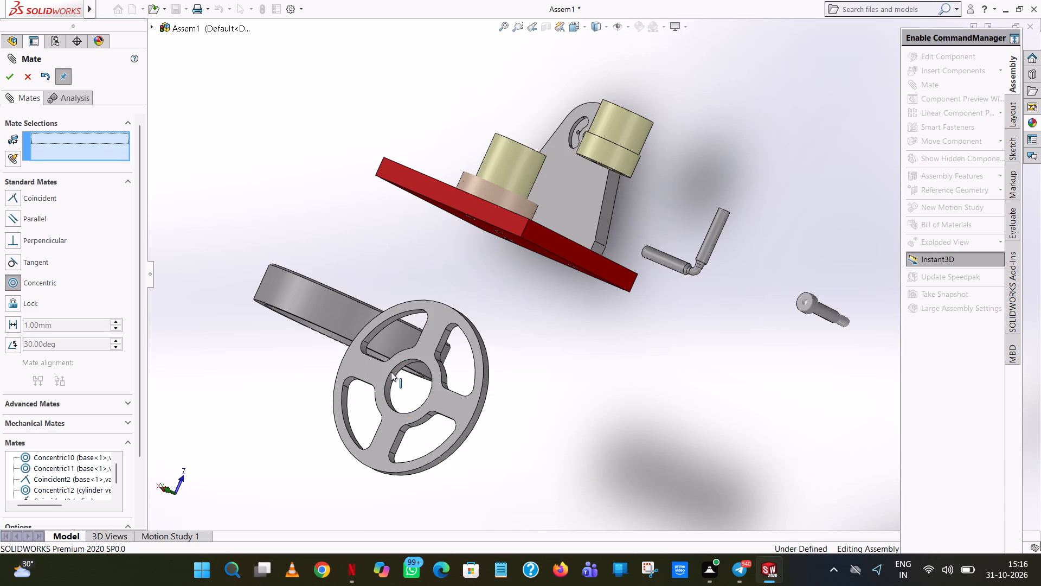
{"action": "left_click", "coordinate": [393, 376]}
{"action": "left_click", "coordinate": [625, 120]}
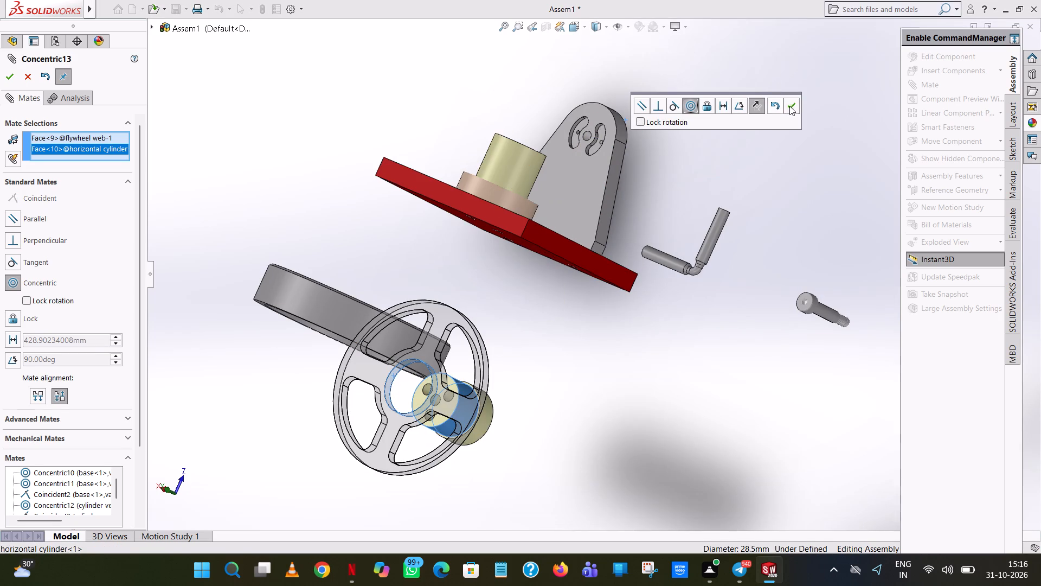
{"action": "left_click", "coordinate": [789, 106]}
Slide the horizontal cylinder along its axis within the flywheel web's central hole and check its position from both sides.
{"action": "middle_click_drag", "start_coordinate": [584, 360], "coordinate": [526, 354]}
{"action": "left_click_drag", "start_coordinate": [451, 425], "coordinate": [378, 406]}
{"action": "middle_click_drag", "start_coordinate": [427, 437], "coordinate": [470, 444]}
{"action": "scroll", "coordinate": [448, 442], "scroll_direction": "up", "scroll_amount": 1}
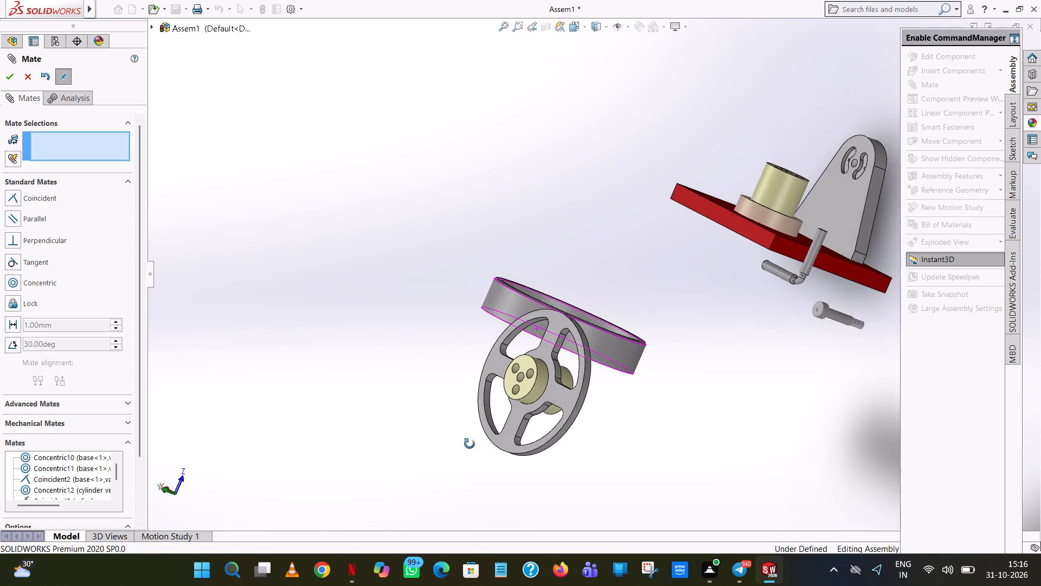
{"action": "middle_click_drag", "start_coordinate": [470, 444], "coordinate": [472, 445]}
{"action": "middle_click_drag", "start_coordinate": [477, 447], "coordinate": [656, 563]}
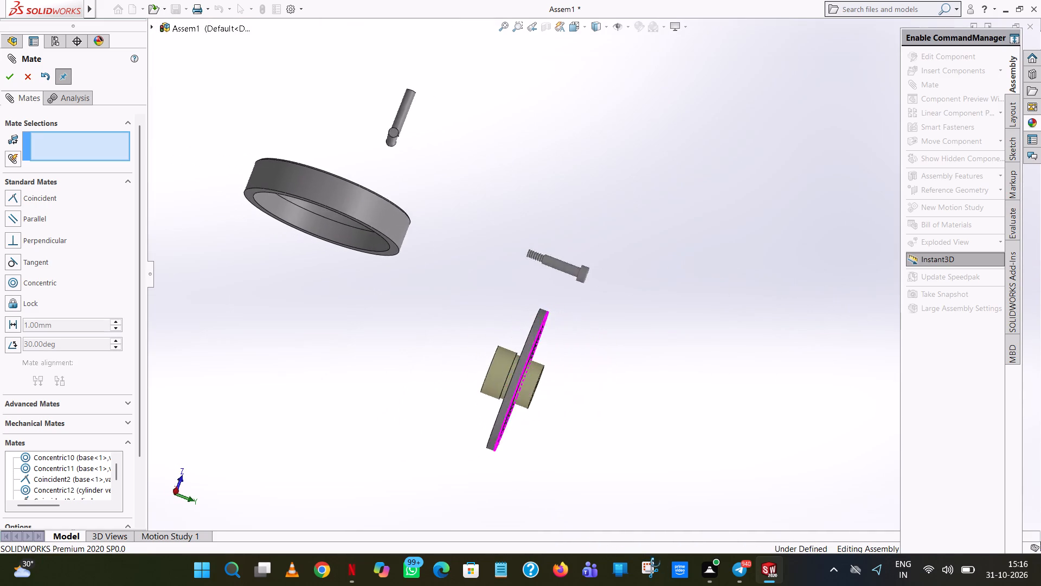
{"action": "middle_click_drag", "start_coordinate": [656, 563], "coordinate": [668, 571]}
{"action": "scroll", "coordinate": [668, 571], "scroll_direction": "up", "scroll_amount": 1}
{"action": "left_click_drag", "start_coordinate": [490, 385], "coordinate": [510, 392]}
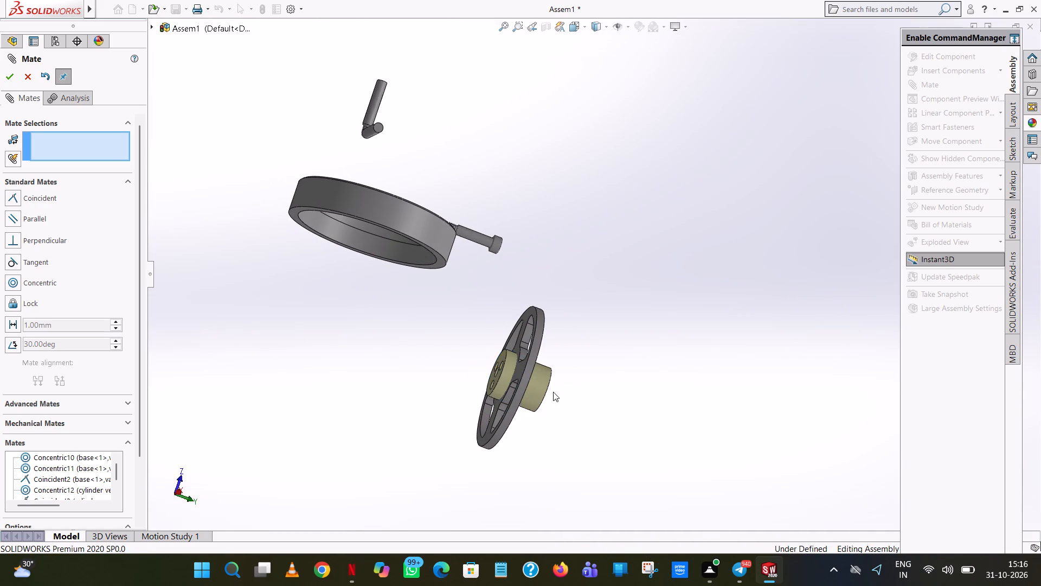
Slide the horizontal cylinder further through the flywheel web until its stepped shoulder stands clear of the web's face.
{"action": "middle_click_drag", "start_coordinate": [595, 393], "coordinate": [464, 395]}
{"action": "scroll", "coordinate": [609, 376], "scroll_direction": "down", "scroll_amount": 7}
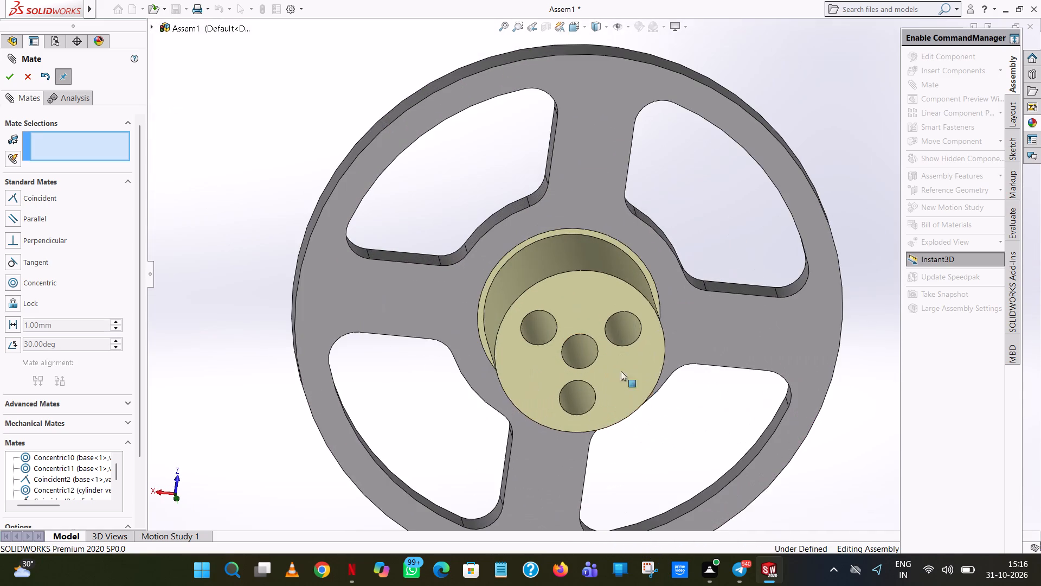
{"action": "middle_click_drag", "start_coordinate": [640, 353], "coordinate": [622, 286]}
{"action": "left_click_drag", "start_coordinate": [635, 323], "coordinate": [651, 323]}
{"action": "middle_click_drag", "start_coordinate": [763, 328], "coordinate": [737, 335]}
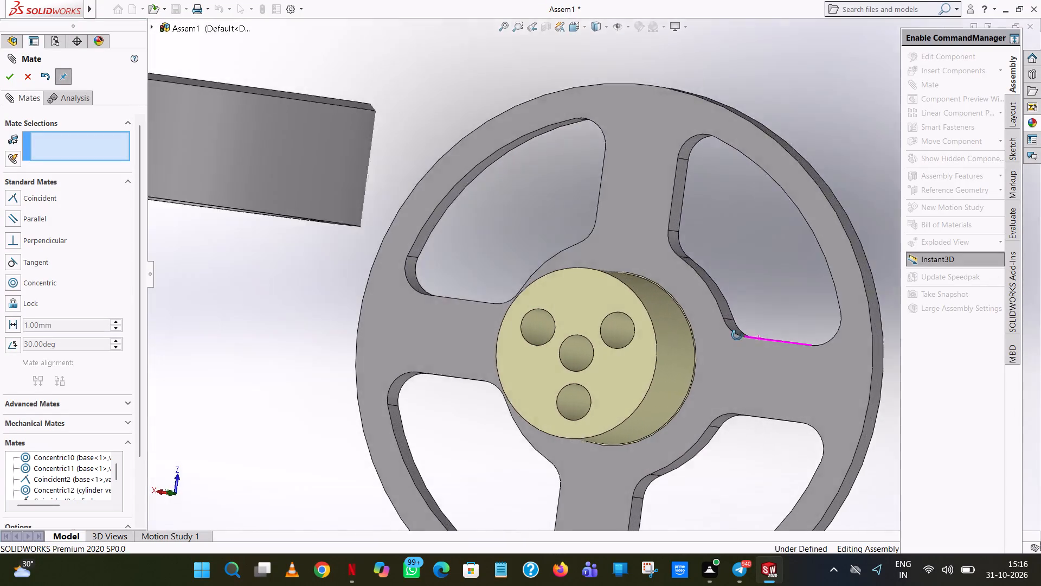
{"action": "middle_click_drag", "start_coordinate": [737, 335], "coordinate": [643, 394]}
{"action": "scroll", "coordinate": [642, 393], "scroll_direction": "up", "scroll_amount": 1}
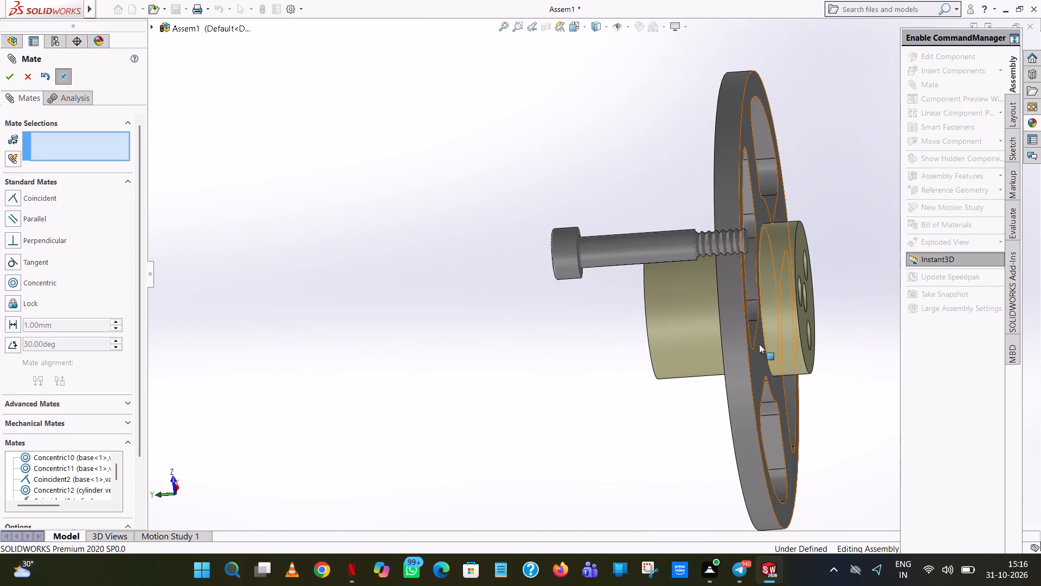
{"action": "left_click_drag", "start_coordinate": [772, 322], "coordinate": [811, 327]}
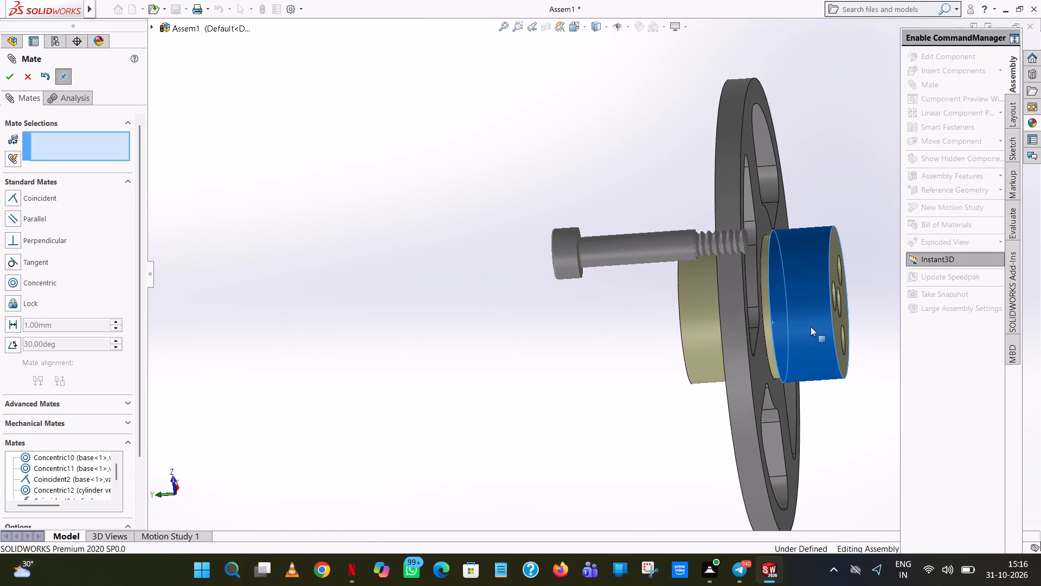
{"action": "left_click_drag", "start_coordinate": [811, 327], "coordinate": [819, 328]}
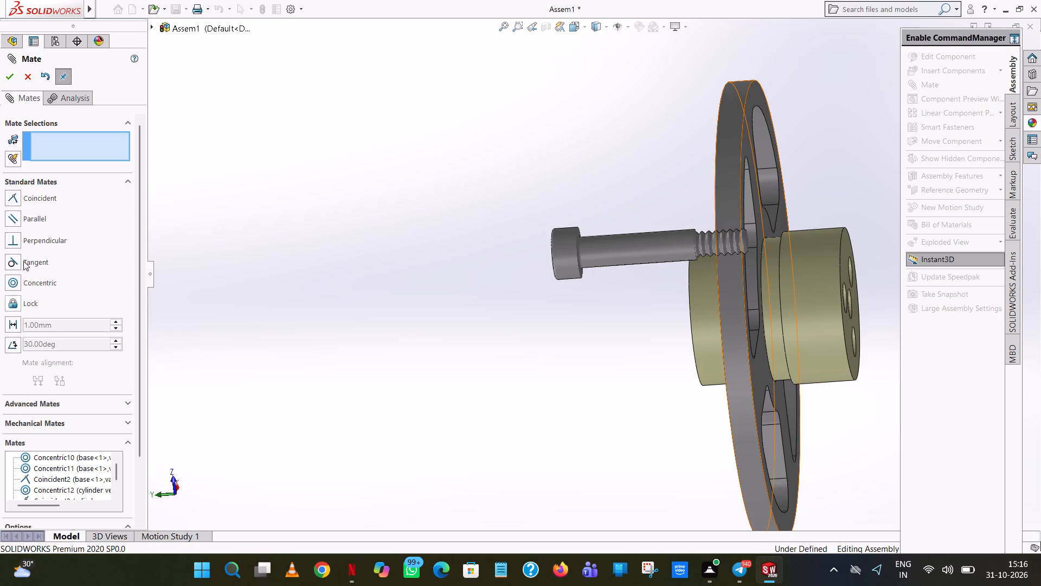
Add a coincident mate between the horizontal cylinder's stepped shoulder edge and the flat face of the flywheel web.
{"action": "left_click", "coordinate": [32, 194]}
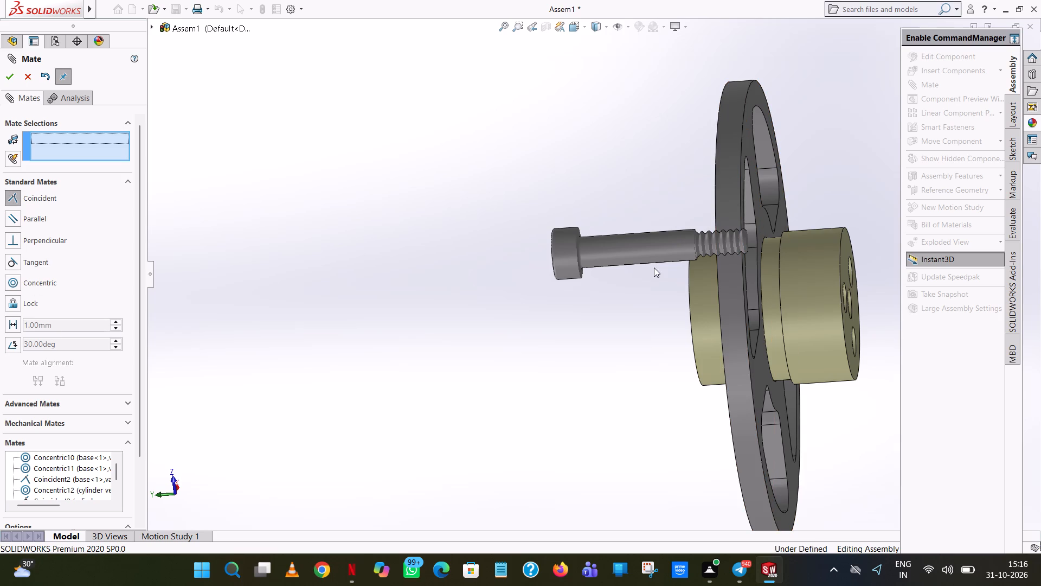
{"action": "scroll", "coordinate": [782, 295], "scroll_direction": "down", "scroll_amount": 4}
{"action": "middle_click_drag", "start_coordinate": [781, 295], "coordinate": [798, 277]}
{"action": "scroll", "coordinate": [726, 284], "scroll_direction": "down", "scroll_amount": 7}
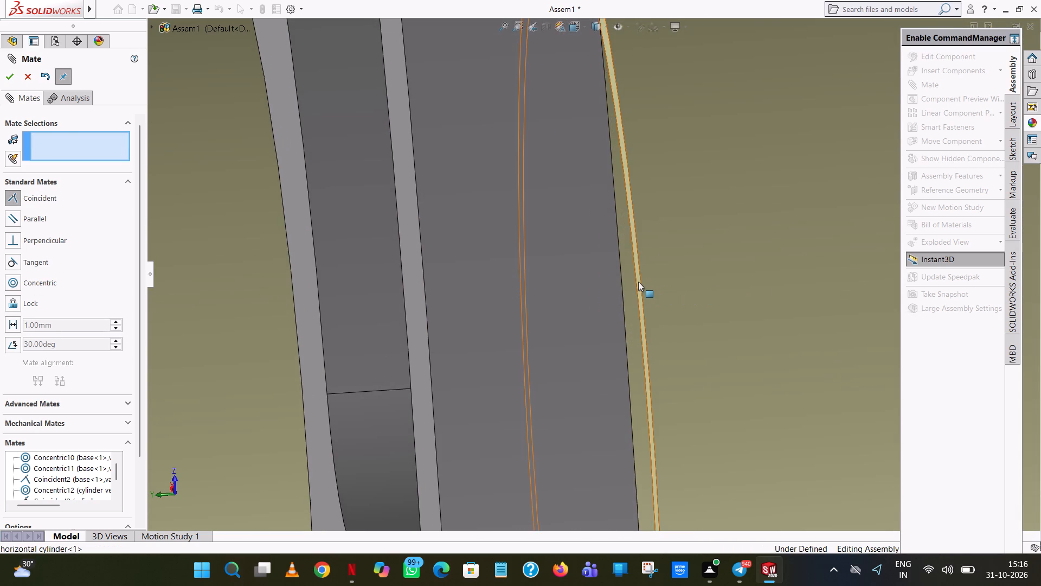
{"action": "left_click", "coordinate": [640, 284]}
{"action": "middle_click_drag", "start_coordinate": [640, 286], "coordinate": [578, 305]}
{"action": "scroll", "coordinate": [605, 298], "scroll_direction": "up", "scroll_amount": 1}
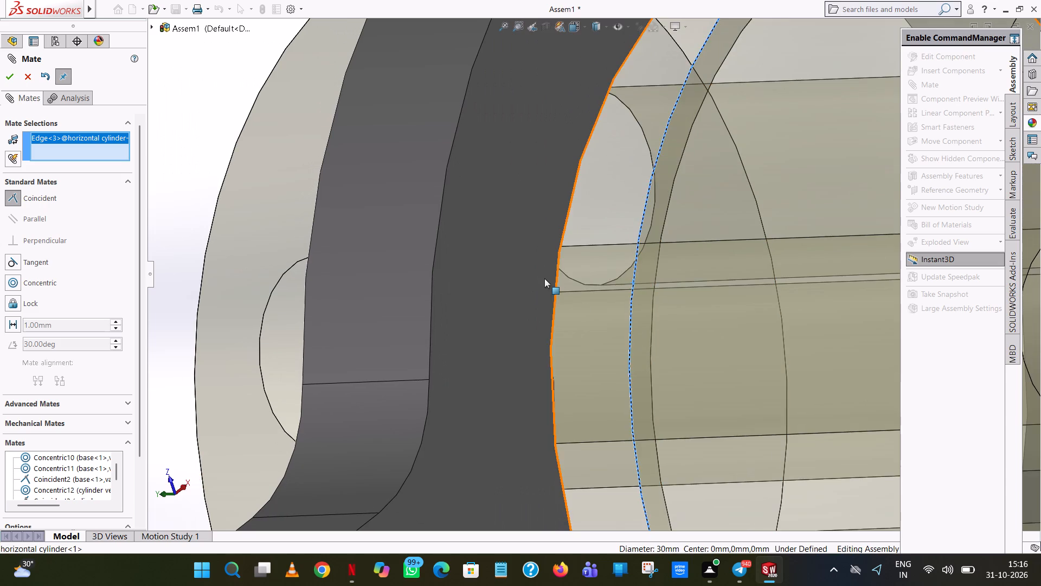
{"action": "left_click", "coordinate": [544, 278]}
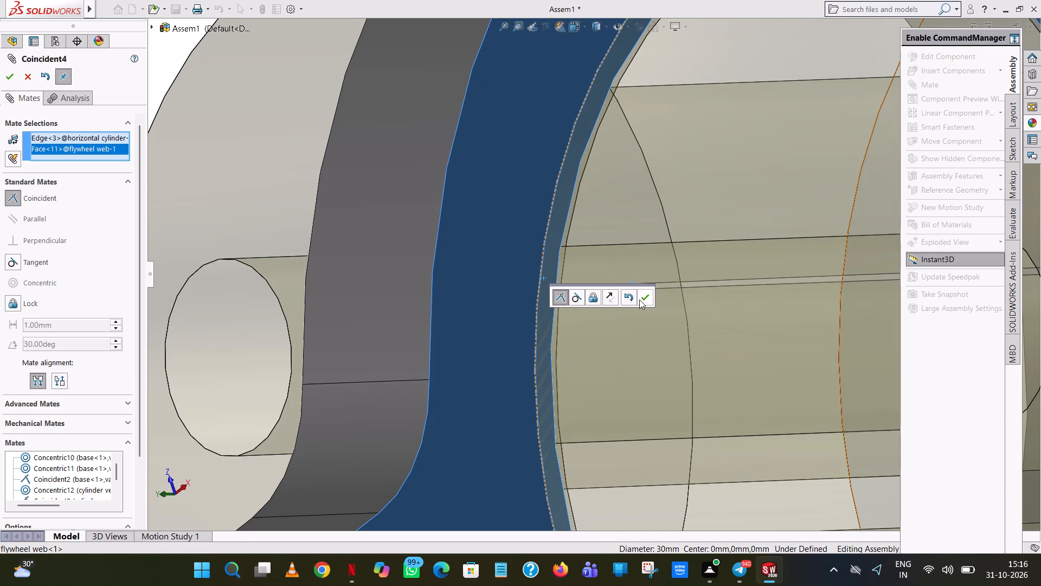
{"action": "left_click", "coordinate": [639, 300]}
Examine the mated cylinder and flywheel web and the remaining loose parts from several sides, then finish mating.
{"action": "scroll", "coordinate": [666, 291], "scroll_direction": "up", "scroll_amount": 17}
{"action": "middle_click_drag", "start_coordinate": [665, 301], "coordinate": [702, 311]}
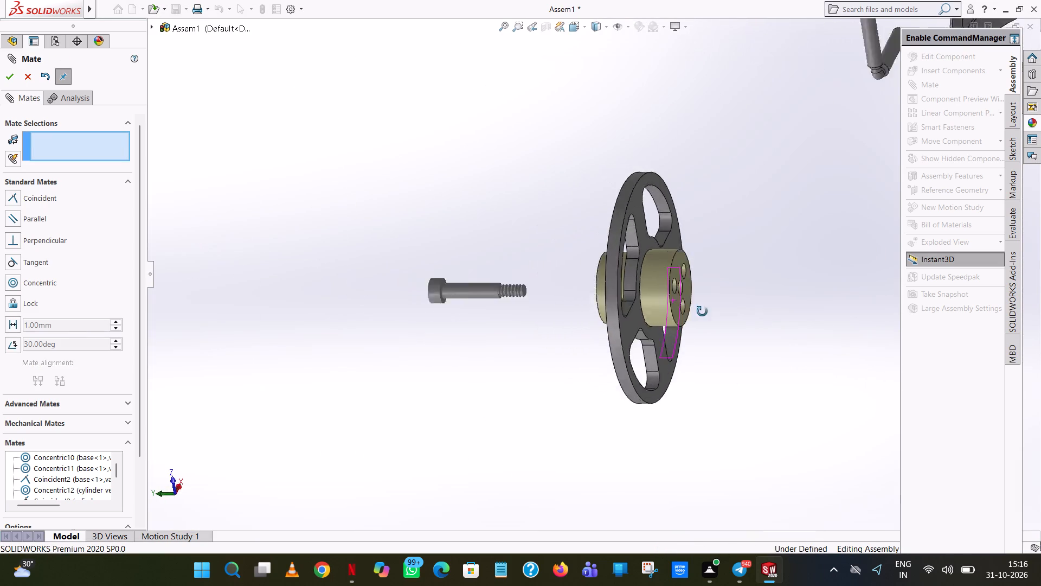
{"action": "middle_click_drag", "start_coordinate": [702, 311], "coordinate": [724, 312]}
{"action": "scroll", "coordinate": [724, 312], "scroll_direction": "up", "scroll_amount": 8}
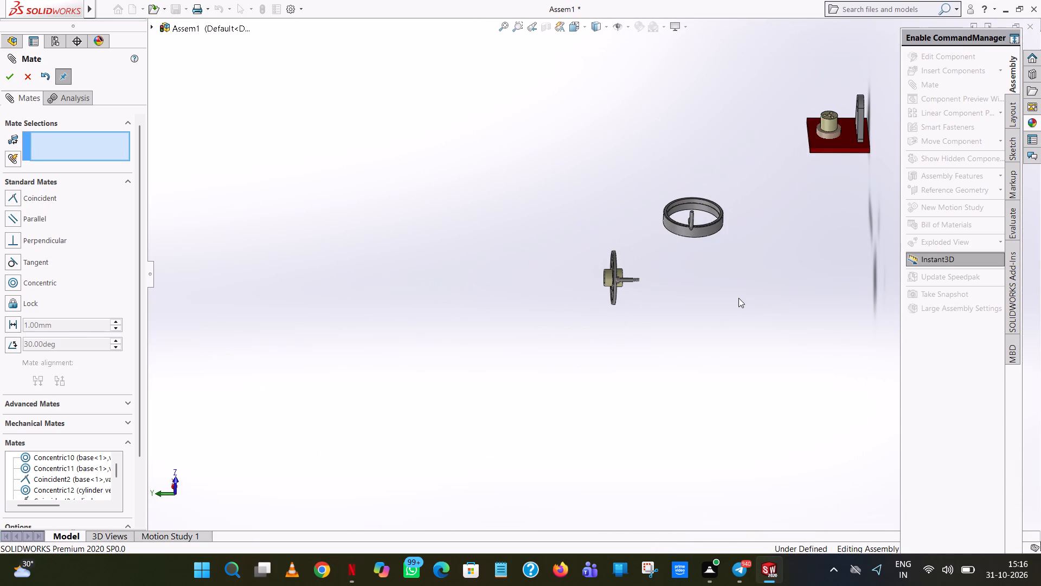
{"action": "scroll", "coordinate": [738, 298], "scroll_direction": "up", "scroll_amount": 1}
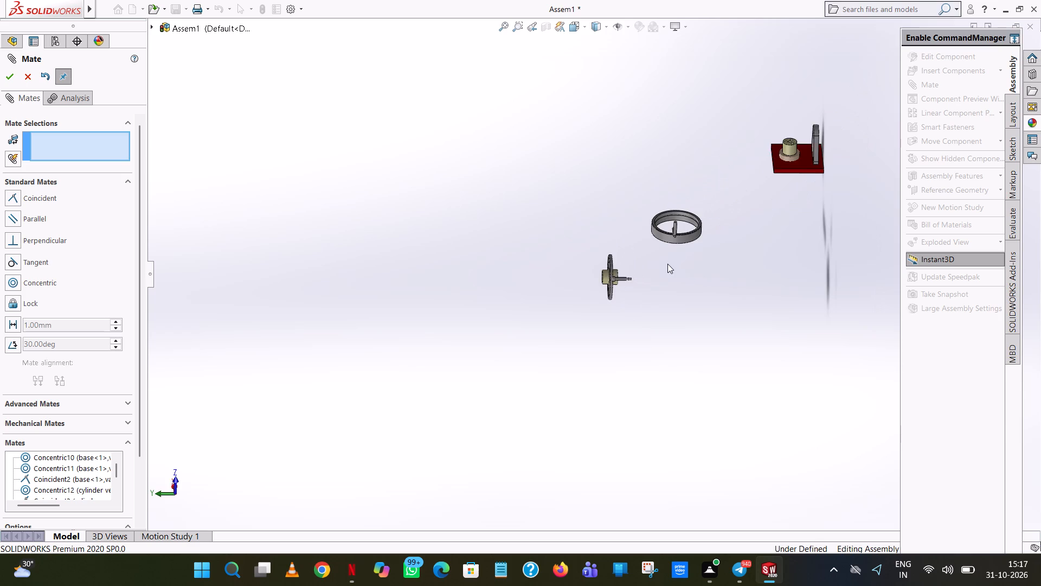
{"action": "scroll", "coordinate": [667, 264], "scroll_direction": "up", "scroll_amount": 1}
{"action": "middle_click_drag", "start_coordinate": [667, 264], "coordinate": [703, 238]}
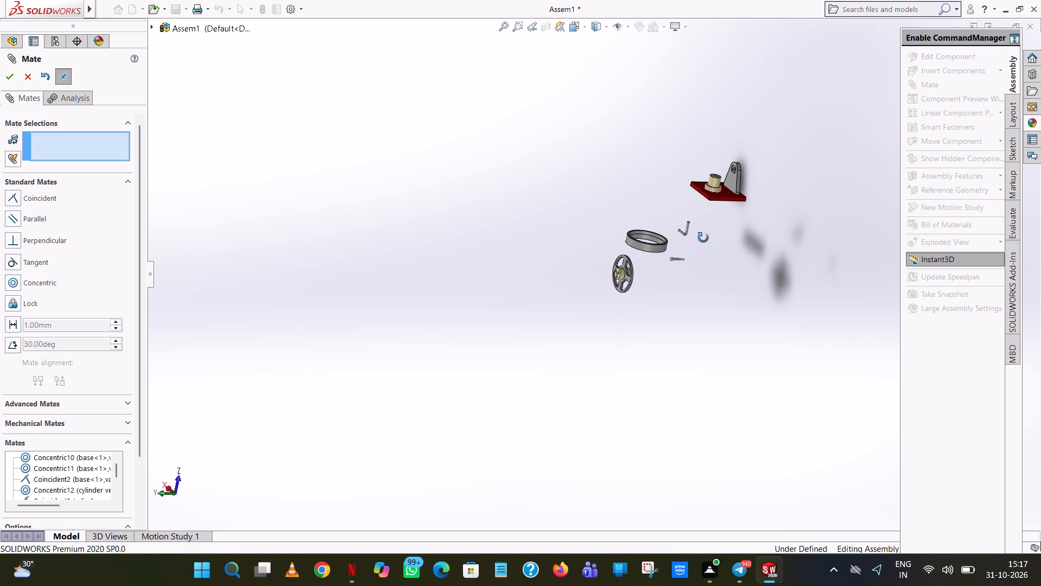
{"action": "middle_click_drag", "start_coordinate": [703, 238], "coordinate": [705, 223]}
{"action": "scroll", "coordinate": [641, 262], "scroll_direction": "down", "scroll_amount": 7}
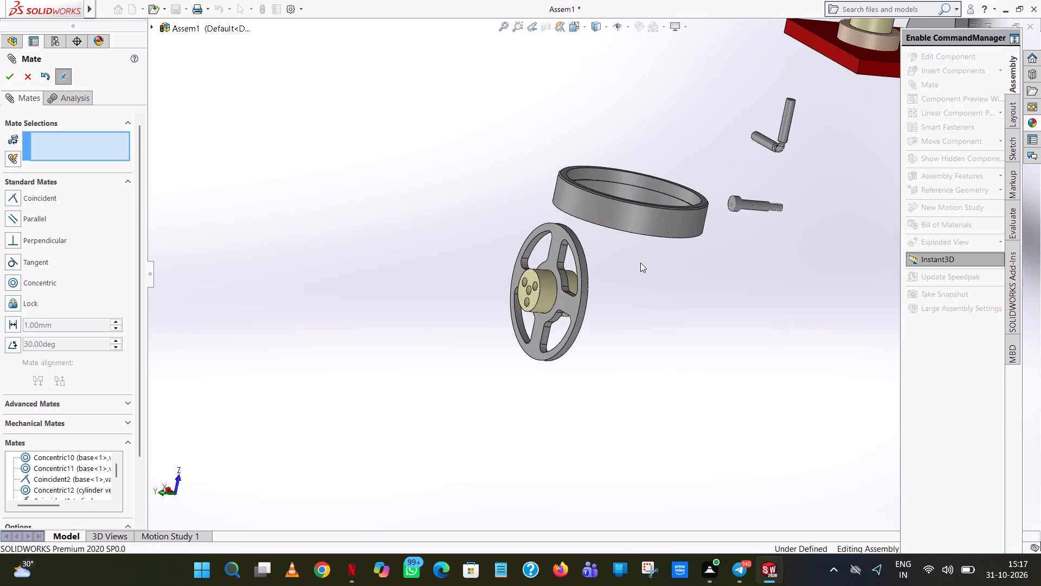
{"action": "middle_click_drag", "start_coordinate": [640, 263], "coordinate": [659, 263]}
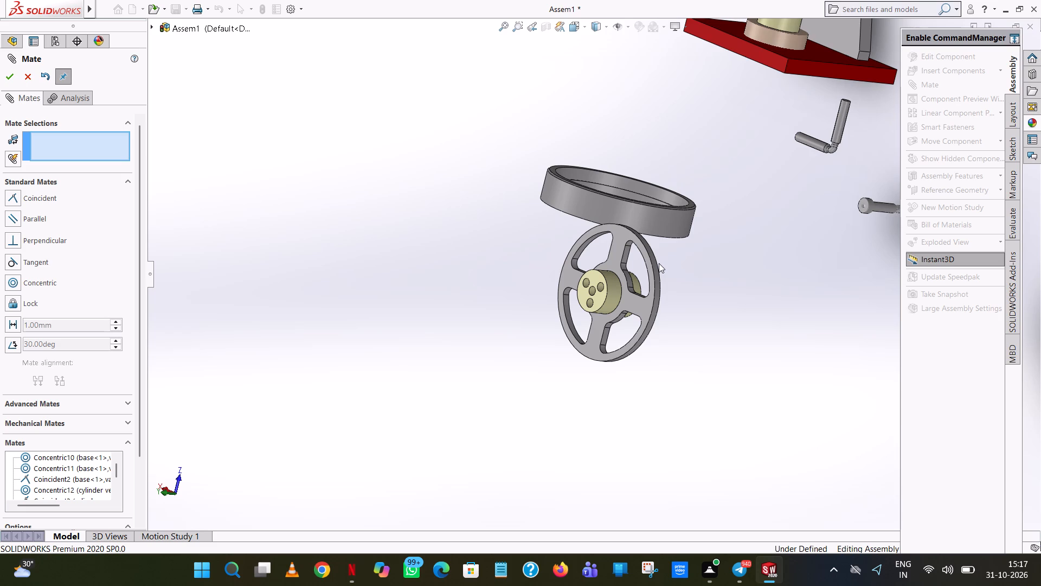
{"action": "scroll", "coordinate": [752, 253], "scroll_direction": "up", "scroll_amount": 3}
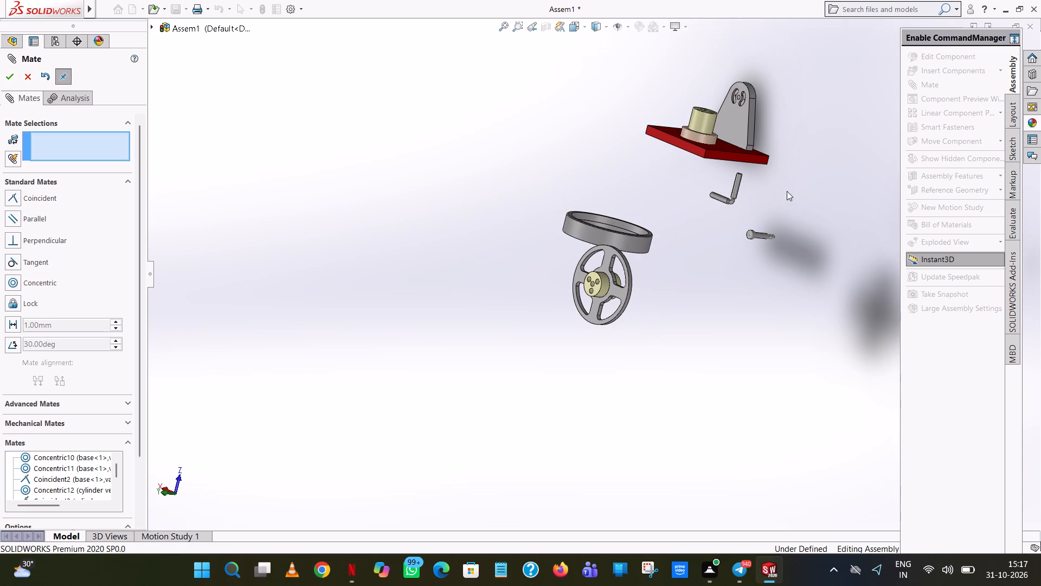
{"action": "left_click", "coordinate": [5, 78]}
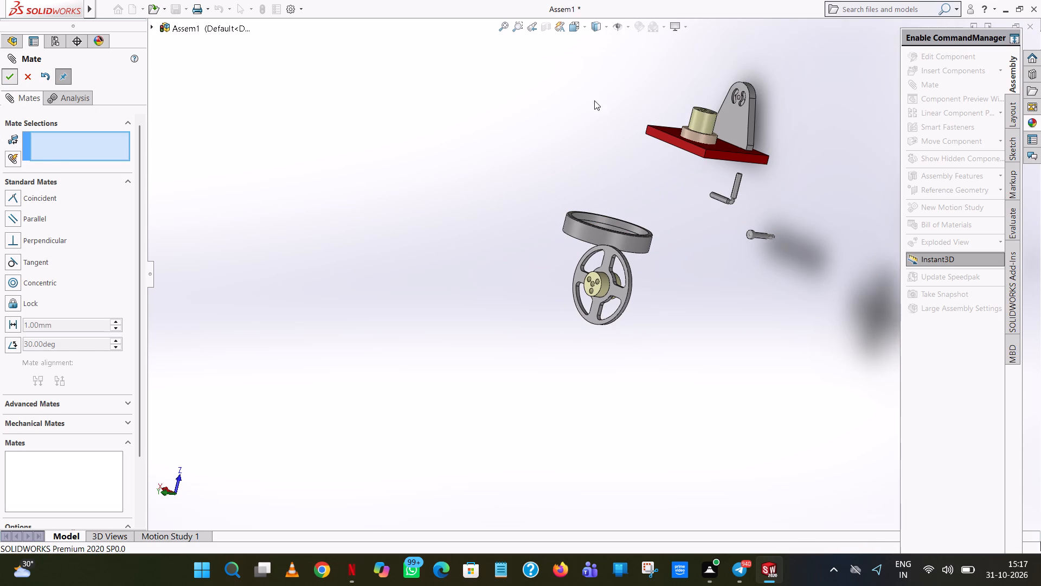
Create two additional copies of the piston and place them beside the original.
{"action": "left_click", "coordinate": [594, 100]}
{"action": "left_click", "coordinate": [734, 193]}
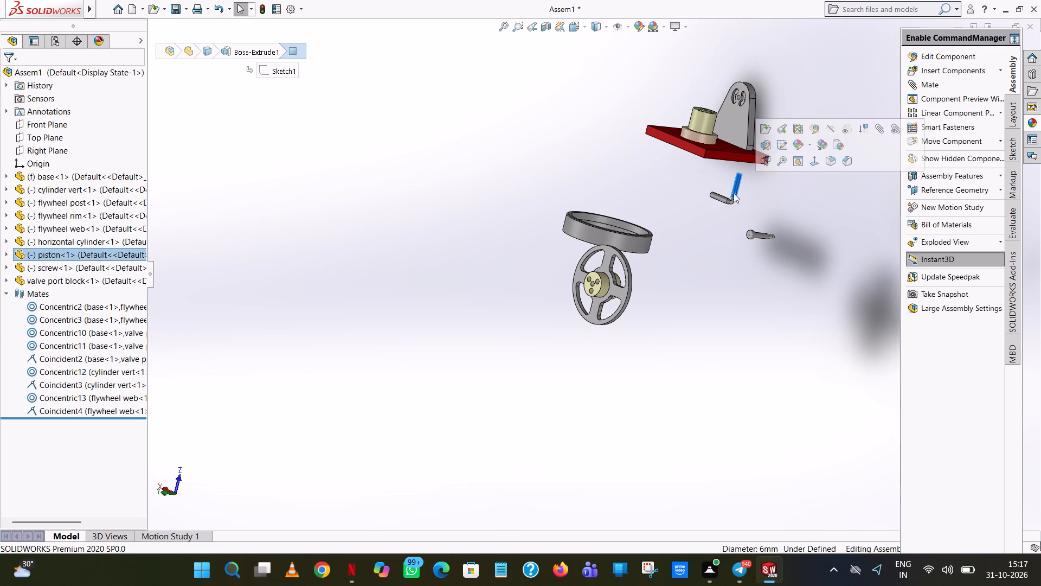
{"action": "left_click", "coordinate": [526, 187]}
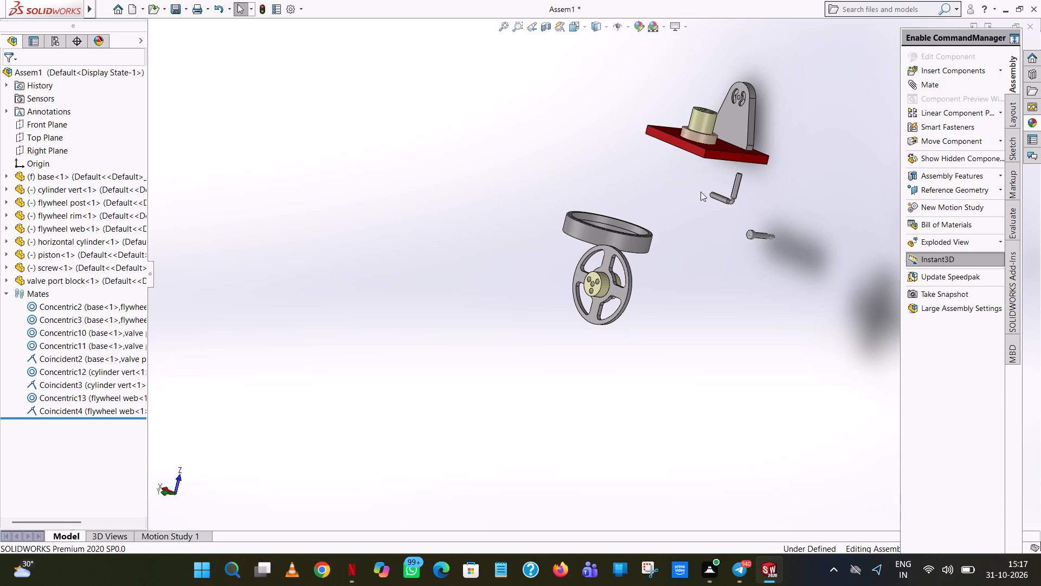
{"action": "left_click_drag", "start_coordinate": [735, 188], "coordinate": [787, 204], "text": "ctrl"}
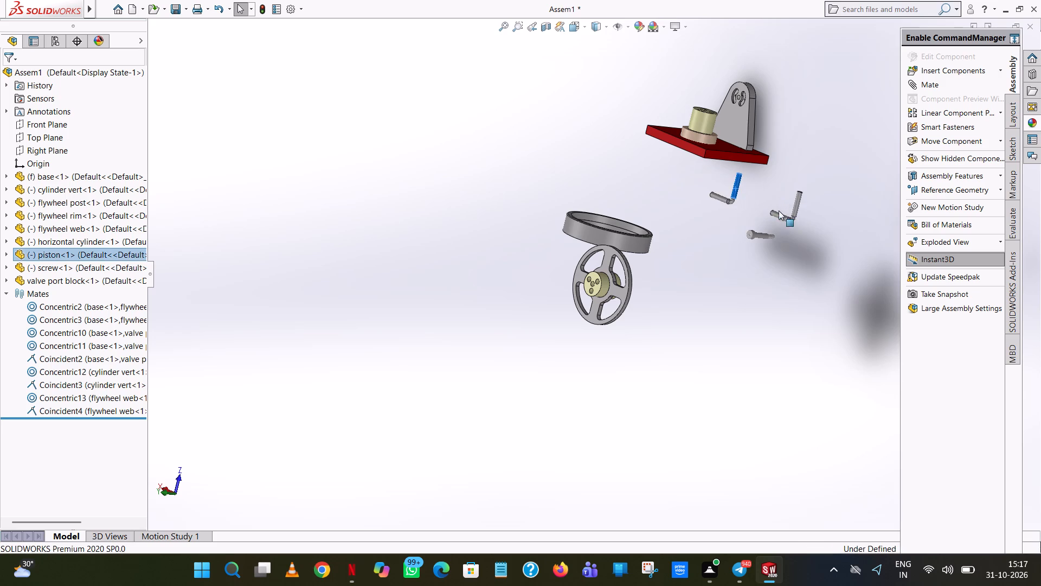
{"action": "left_click", "coordinate": [769, 197], "text": "ctrl"}
{"action": "left_click_drag", "start_coordinate": [795, 211], "coordinate": [825, 231], "text": "ctrl"}
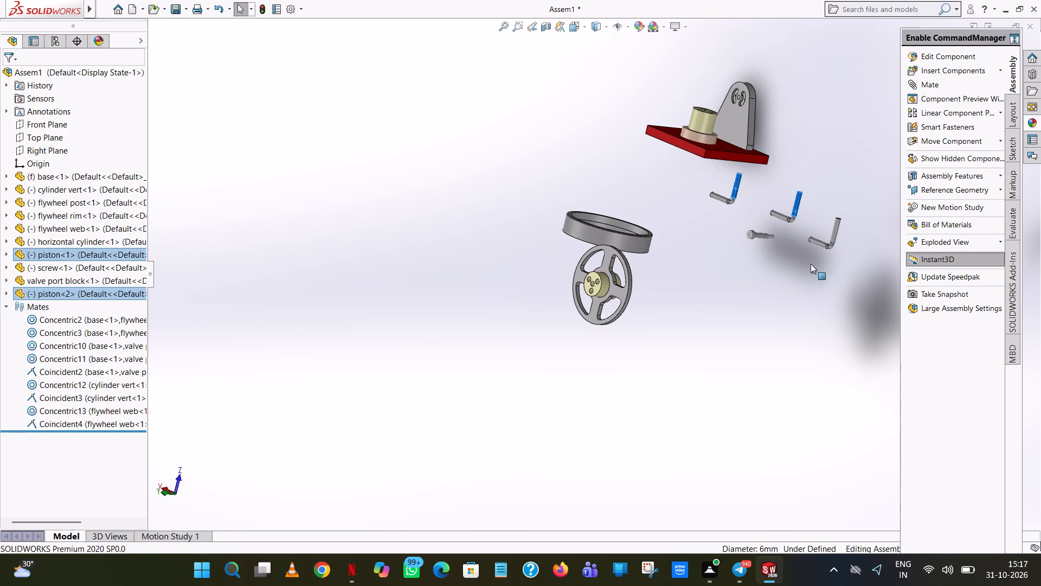
{"action": "left_click", "coordinate": [810, 281], "text": "ctrl"}
{"action": "left_click", "coordinate": [811, 113]}
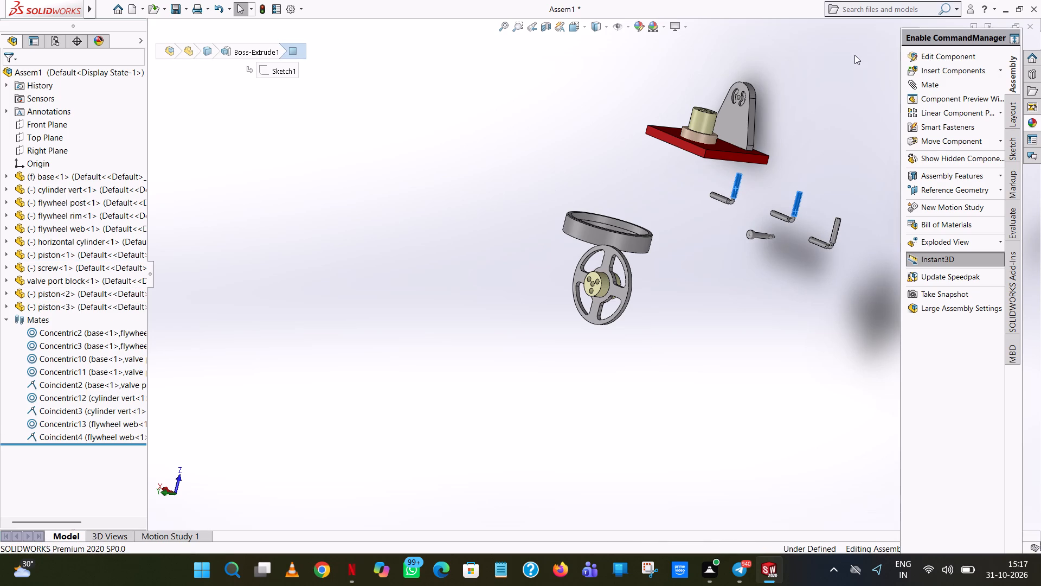
Examine the base with its vertical cylinder and flywheel post, comparing it with the loose parts.
{"action": "middle_click_drag", "start_coordinate": [715, 112], "coordinate": [715, 167]}
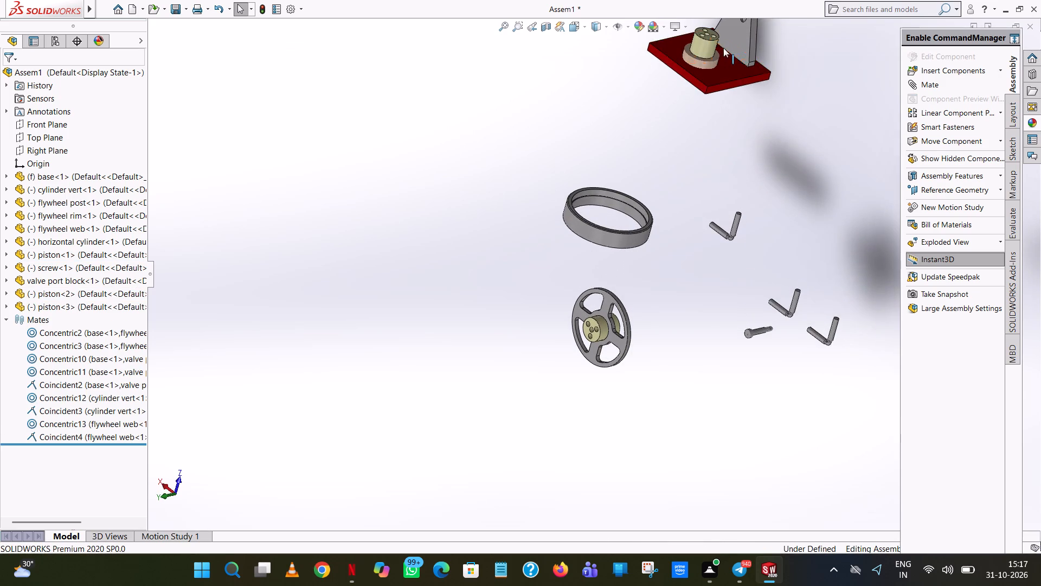
{"action": "scroll", "coordinate": [723, 47], "scroll_direction": "up", "scroll_amount": 2}
{"action": "scroll", "coordinate": [706, 99], "scroll_direction": "down", "scroll_amount": 5}
{"action": "scroll", "coordinate": [612, 195], "scroll_direction": "down", "scroll_amount": 2}
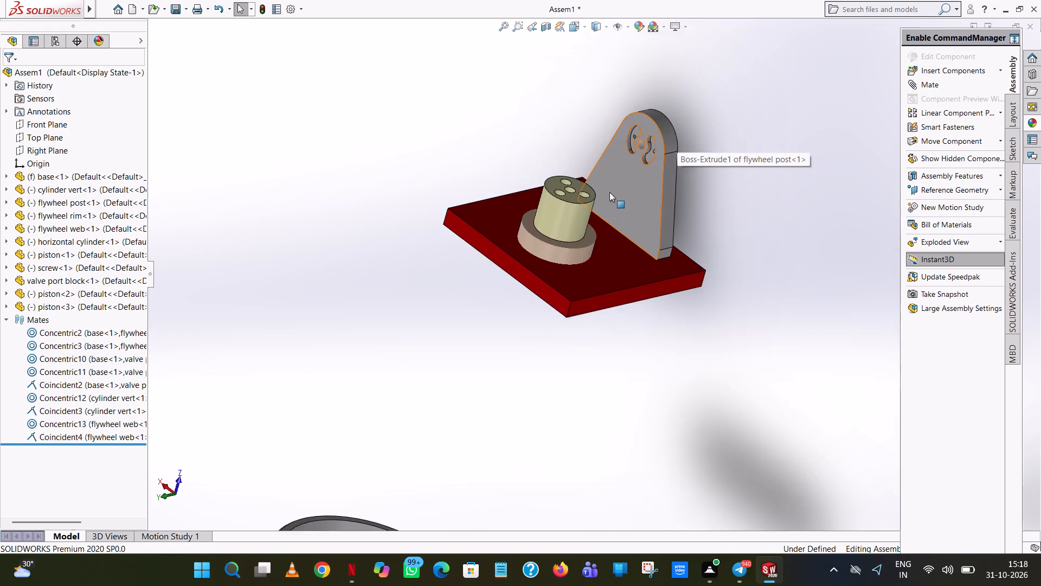
{"action": "scroll", "coordinate": [609, 192], "scroll_direction": "down", "scroll_amount": 4}
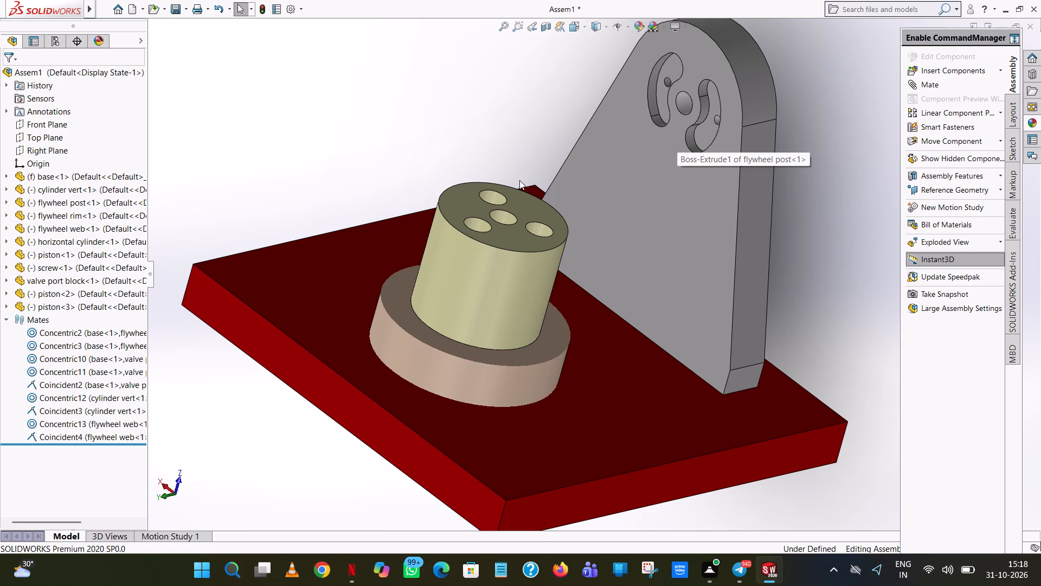
{"action": "scroll", "coordinate": [723, 94], "scroll_direction": "up", "scroll_amount": 4}
{"action": "middle_click_drag", "start_coordinate": [704, 176], "coordinate": [666, 165]}
{"action": "scroll", "coordinate": [678, 173], "scroll_direction": "up", "scroll_amount": 1}
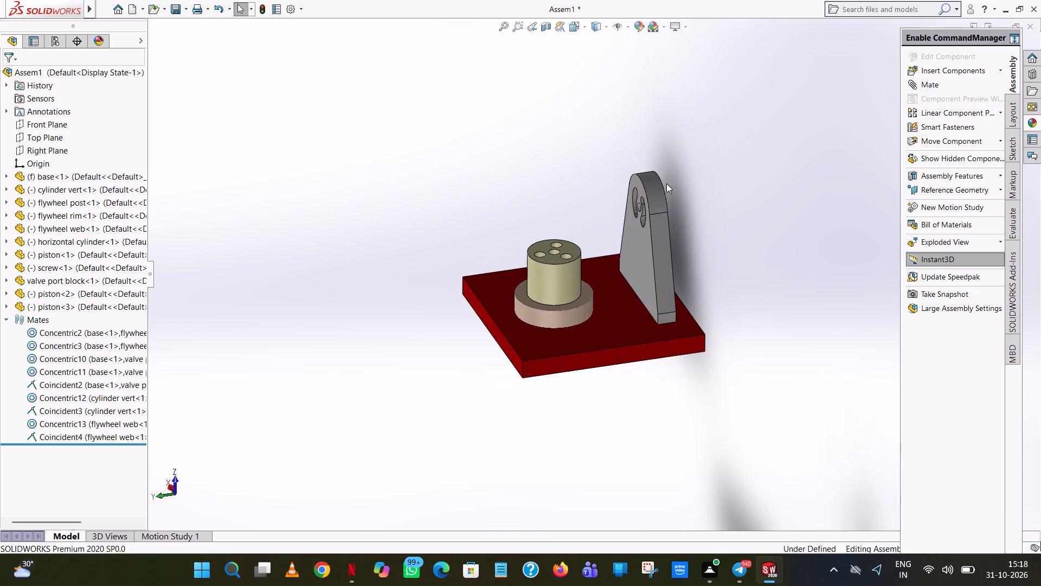
{"action": "scroll", "coordinate": [666, 183], "scroll_direction": "up", "scroll_amount": 5}
{"action": "scroll", "coordinate": [607, 355], "scroll_direction": "up", "scroll_amount": 1}
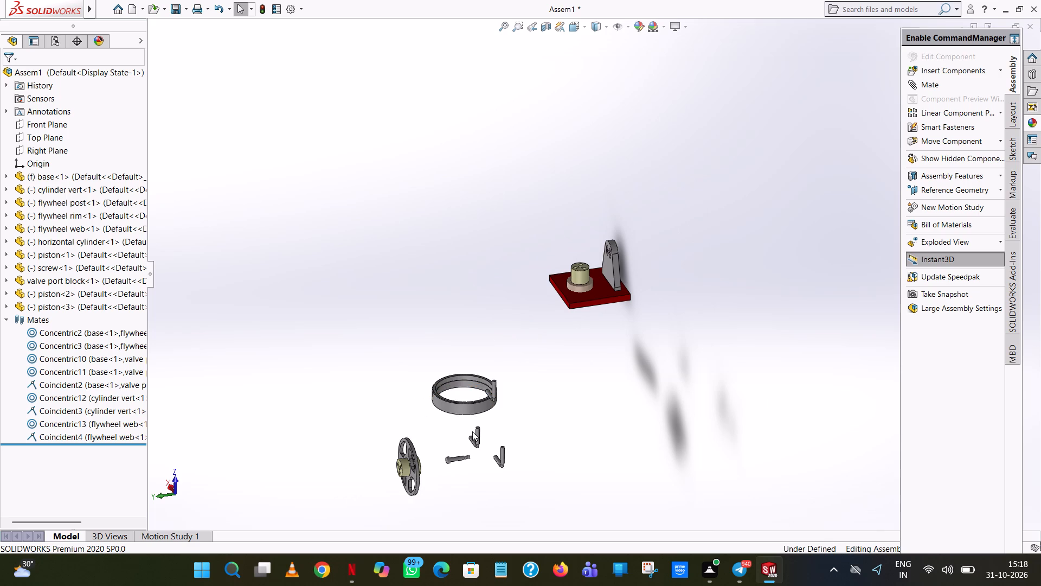
{"action": "scroll", "coordinate": [472, 431], "scroll_direction": "down", "scroll_amount": 2}
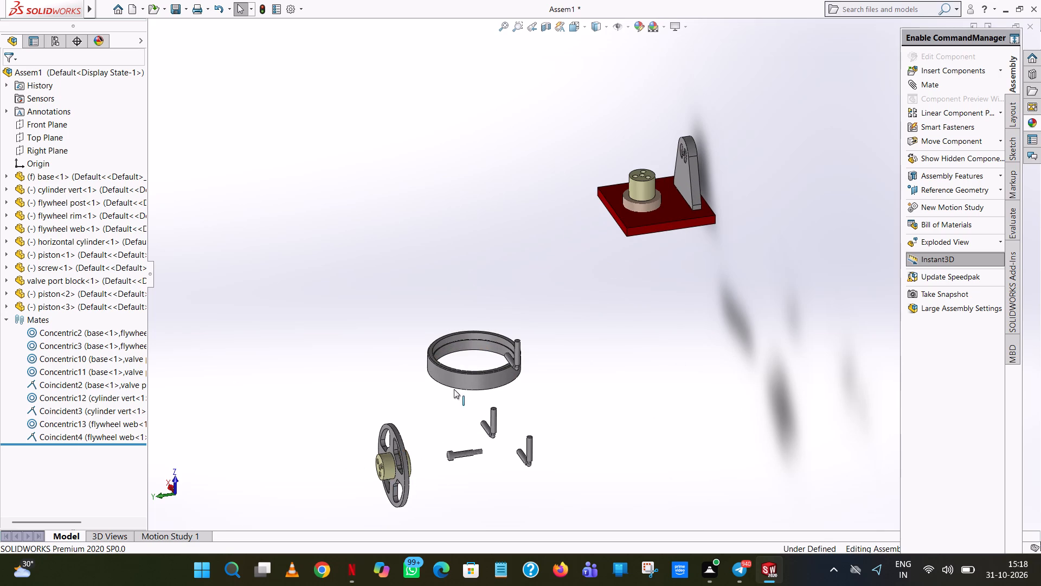
Examine the flywheel rim's stepped inner faces from above and the side.
{"action": "scroll", "coordinate": [480, 339], "scroll_direction": "down", "scroll_amount": 8}
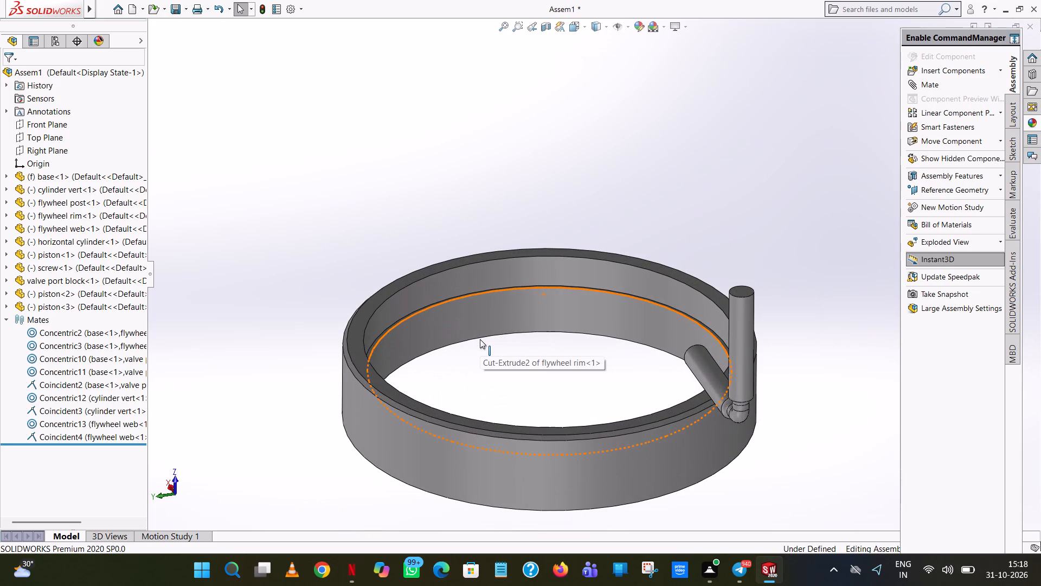
{"action": "middle_click_drag", "start_coordinate": [496, 326], "coordinate": [532, 473]}
{"action": "scroll", "coordinate": [497, 333], "scroll_direction": "down", "scroll_amount": 1}
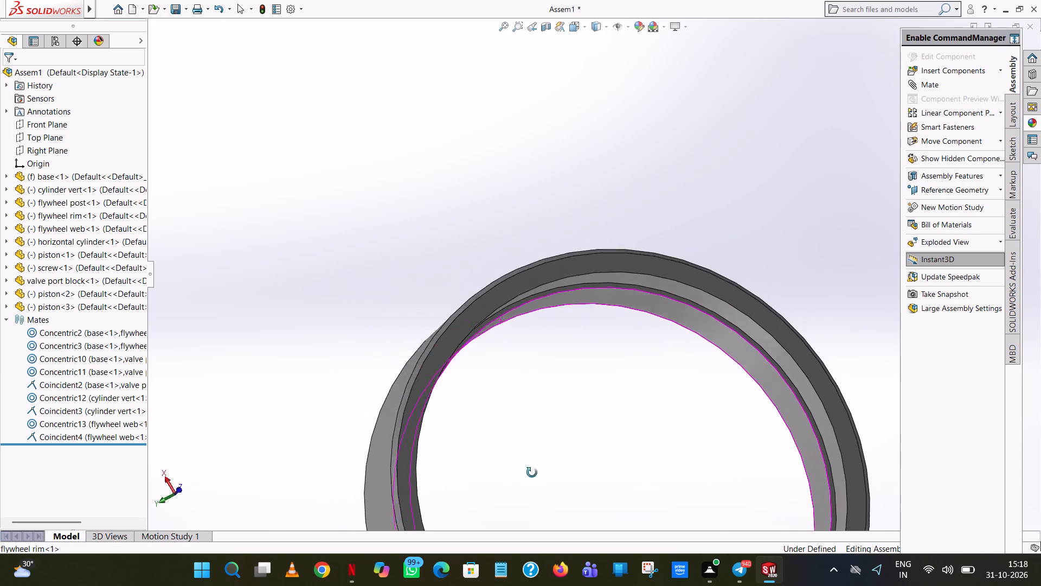
{"action": "middle_click_drag", "start_coordinate": [532, 473], "coordinate": [545, 494]}
{"action": "scroll", "coordinate": [751, 443], "scroll_direction": "up", "scroll_amount": 1}
{"action": "scroll", "coordinate": [753, 444], "scroll_direction": "down", "scroll_amount": 1}
{"action": "middle_click_drag", "start_coordinate": [753, 444], "coordinate": [766, 444]}
{"action": "scroll", "coordinate": [764, 439], "scroll_direction": "up", "scroll_amount": 7}
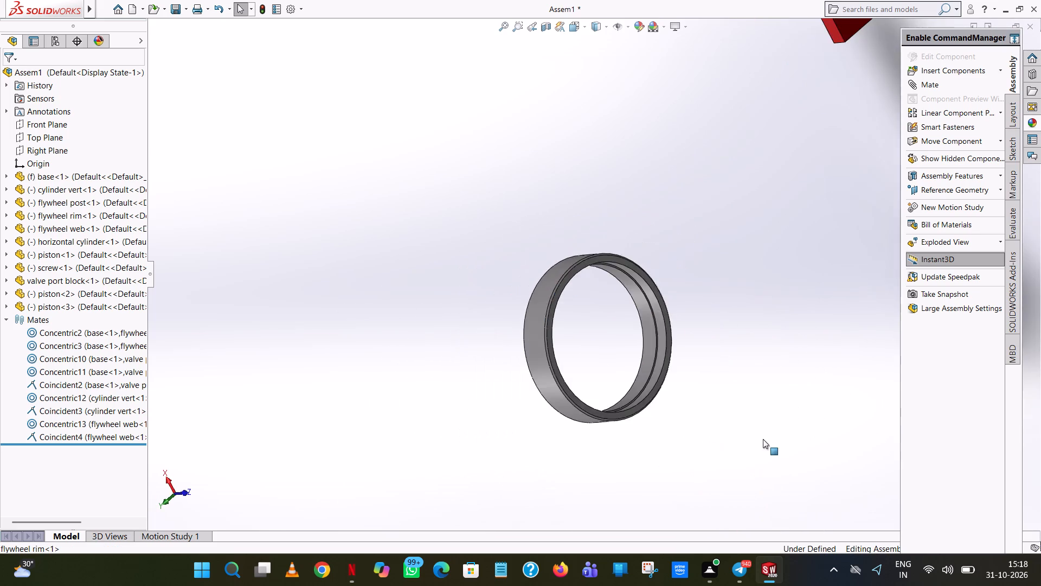
{"action": "scroll", "coordinate": [644, 491], "scroll_direction": "up", "scroll_amount": 5}
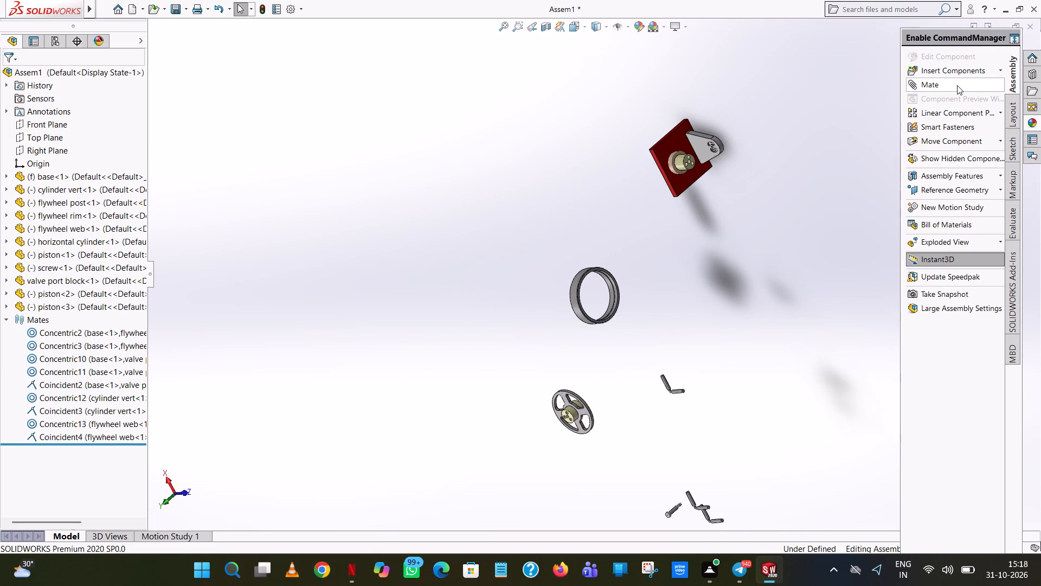
Add a concentric mate between the flywheel web's outer cylindrical face and the flywheel rim's recessed inner cylindrical face.
{"action": "left_click", "coordinate": [957, 85]}
{"action": "scroll", "coordinate": [624, 390], "scroll_direction": "down", "scroll_amount": 6}
{"action": "scroll", "coordinate": [569, 430], "scroll_direction": "down", "scroll_amount": 4}
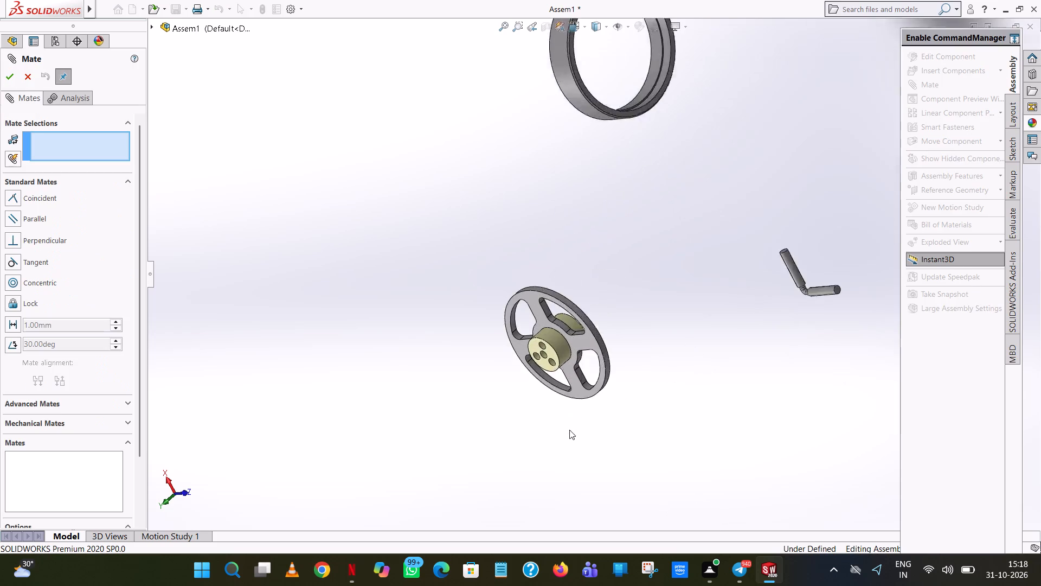
{"action": "scroll", "coordinate": [569, 430], "scroll_direction": "down", "scroll_amount": 2}
{"action": "middle_click_drag", "start_coordinate": [650, 293], "coordinate": [676, 253]}
{"action": "left_click", "coordinate": [611, 262]}
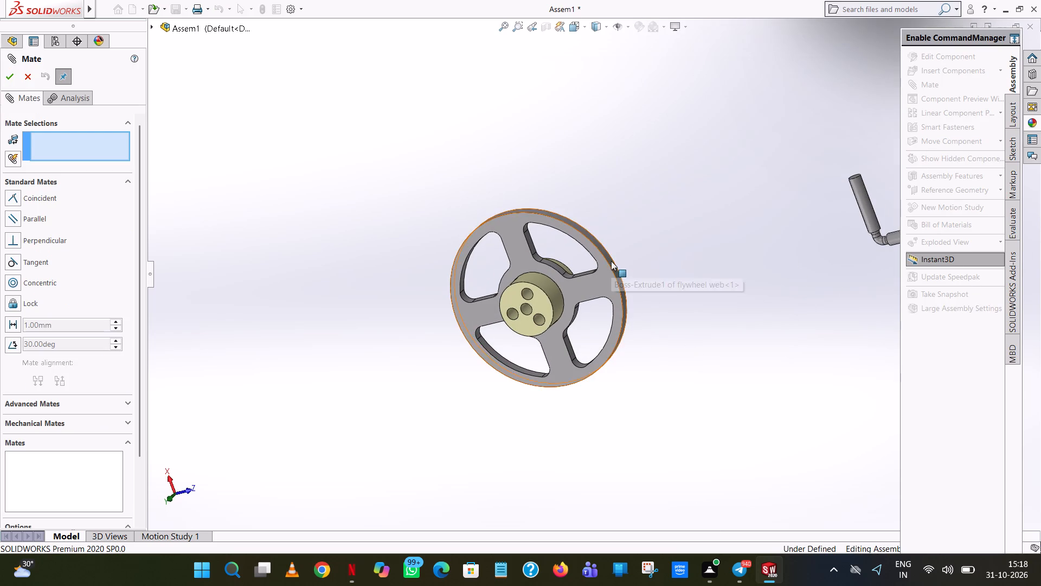
{"action": "scroll", "coordinate": [640, 167], "scroll_direction": "up", "scroll_amount": 6}
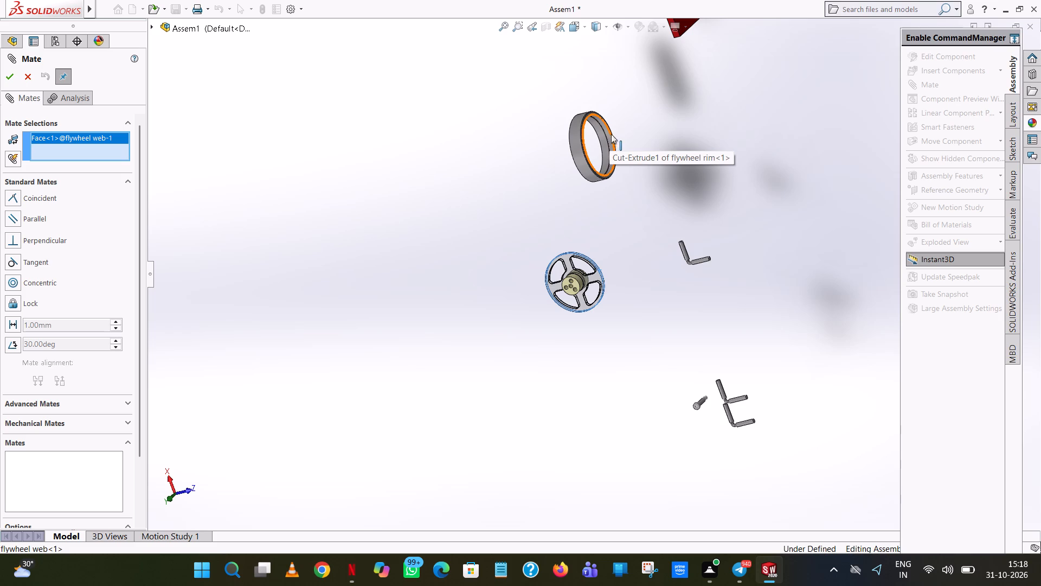
{"action": "scroll", "coordinate": [618, 132], "scroll_direction": "down", "scroll_amount": 9}
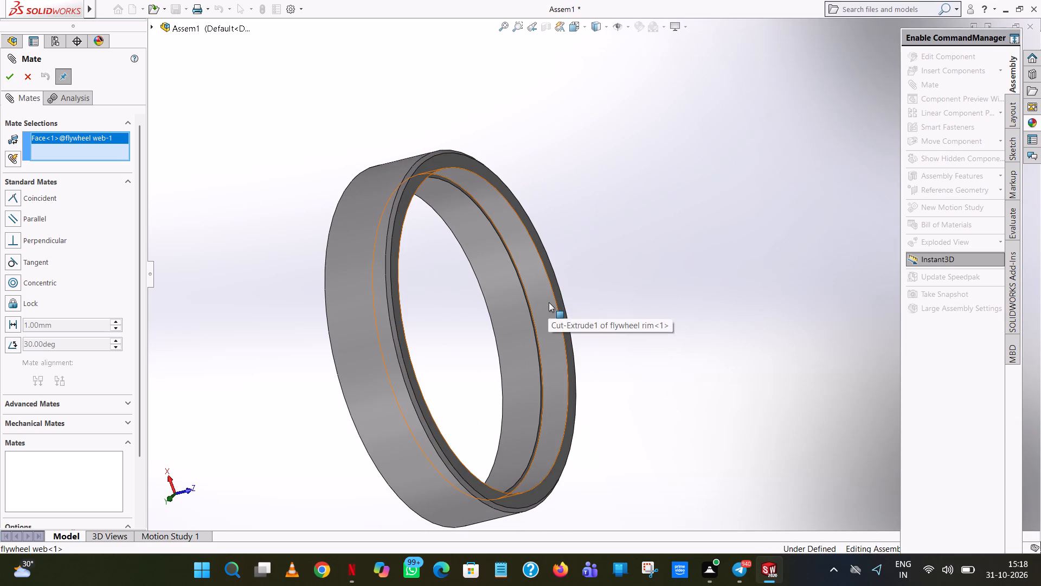
{"action": "left_click", "coordinate": [549, 302]}
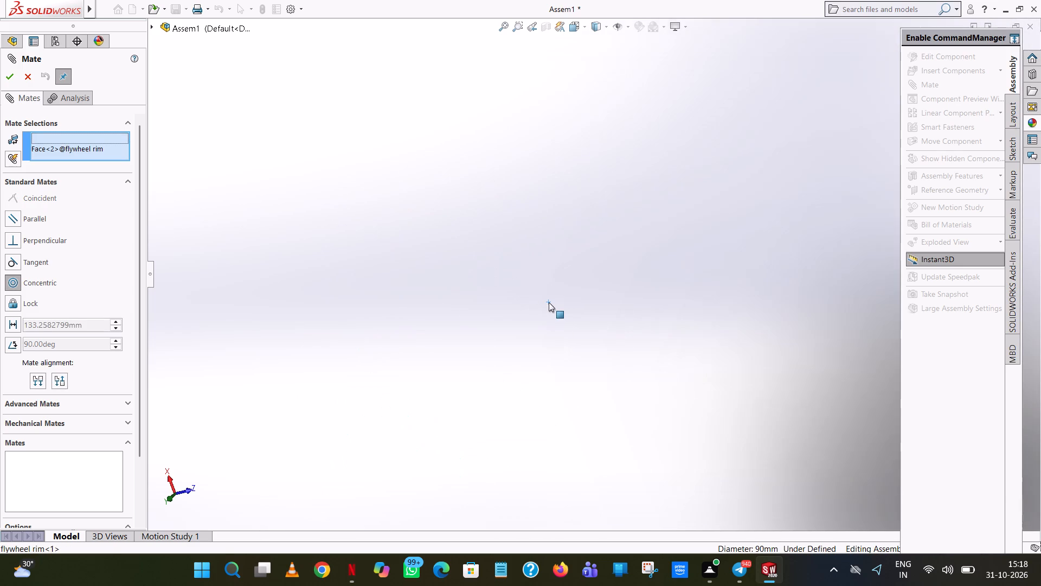
{"action": "left_click", "coordinate": [711, 321]}
{"action": "scroll", "coordinate": [503, 407], "scroll_direction": "up", "scroll_amount": 7}
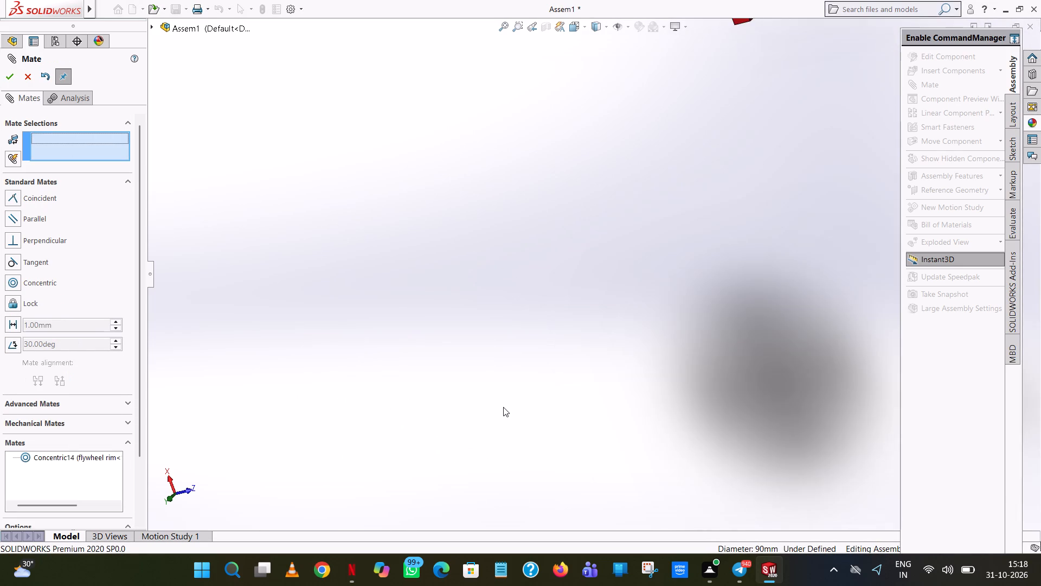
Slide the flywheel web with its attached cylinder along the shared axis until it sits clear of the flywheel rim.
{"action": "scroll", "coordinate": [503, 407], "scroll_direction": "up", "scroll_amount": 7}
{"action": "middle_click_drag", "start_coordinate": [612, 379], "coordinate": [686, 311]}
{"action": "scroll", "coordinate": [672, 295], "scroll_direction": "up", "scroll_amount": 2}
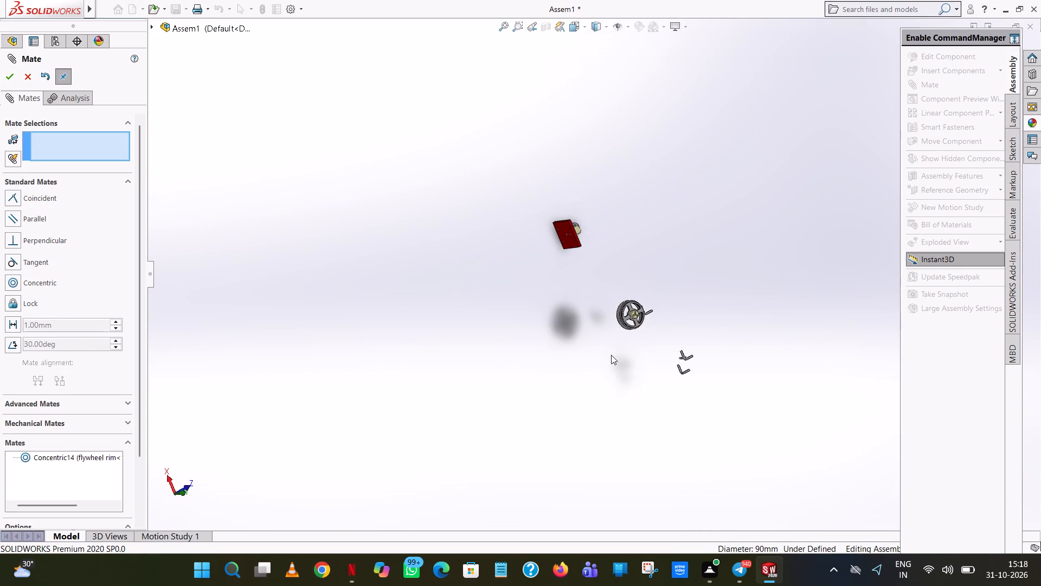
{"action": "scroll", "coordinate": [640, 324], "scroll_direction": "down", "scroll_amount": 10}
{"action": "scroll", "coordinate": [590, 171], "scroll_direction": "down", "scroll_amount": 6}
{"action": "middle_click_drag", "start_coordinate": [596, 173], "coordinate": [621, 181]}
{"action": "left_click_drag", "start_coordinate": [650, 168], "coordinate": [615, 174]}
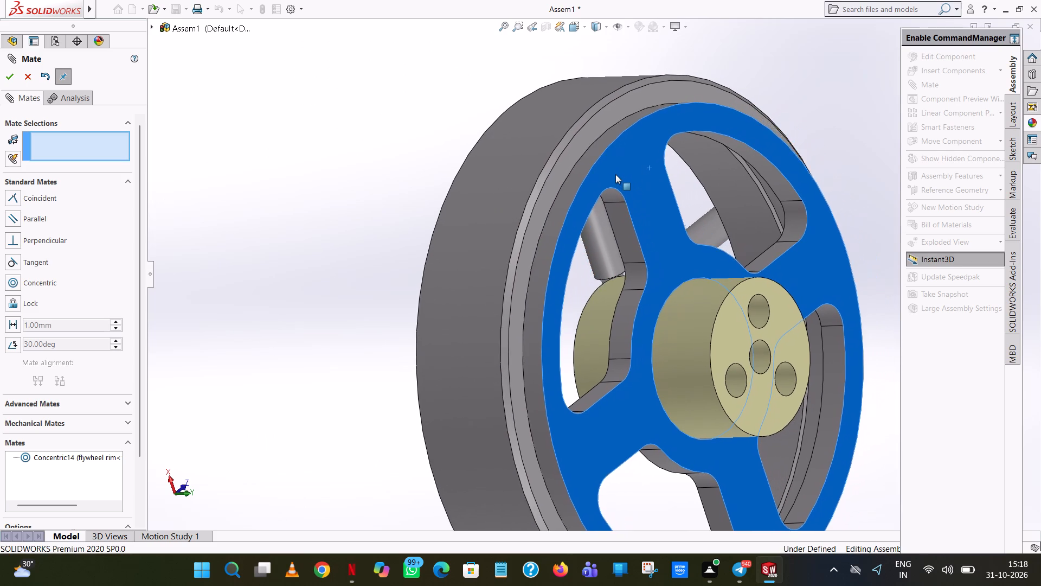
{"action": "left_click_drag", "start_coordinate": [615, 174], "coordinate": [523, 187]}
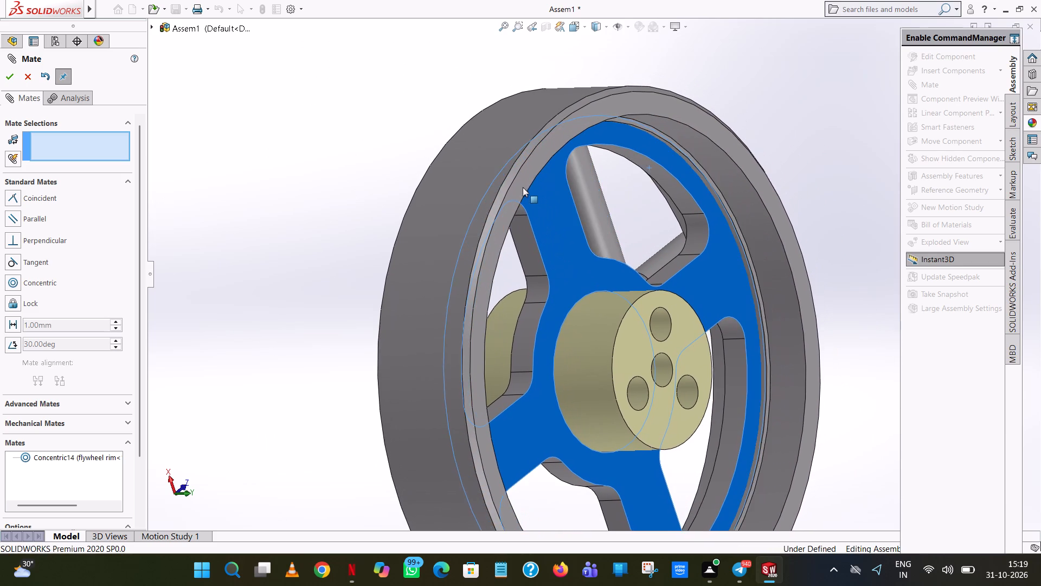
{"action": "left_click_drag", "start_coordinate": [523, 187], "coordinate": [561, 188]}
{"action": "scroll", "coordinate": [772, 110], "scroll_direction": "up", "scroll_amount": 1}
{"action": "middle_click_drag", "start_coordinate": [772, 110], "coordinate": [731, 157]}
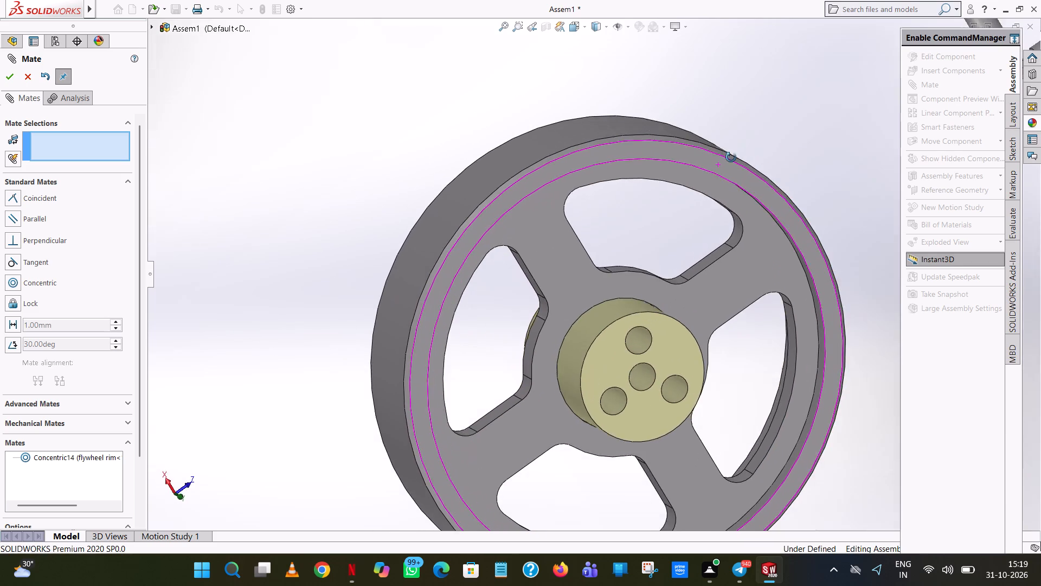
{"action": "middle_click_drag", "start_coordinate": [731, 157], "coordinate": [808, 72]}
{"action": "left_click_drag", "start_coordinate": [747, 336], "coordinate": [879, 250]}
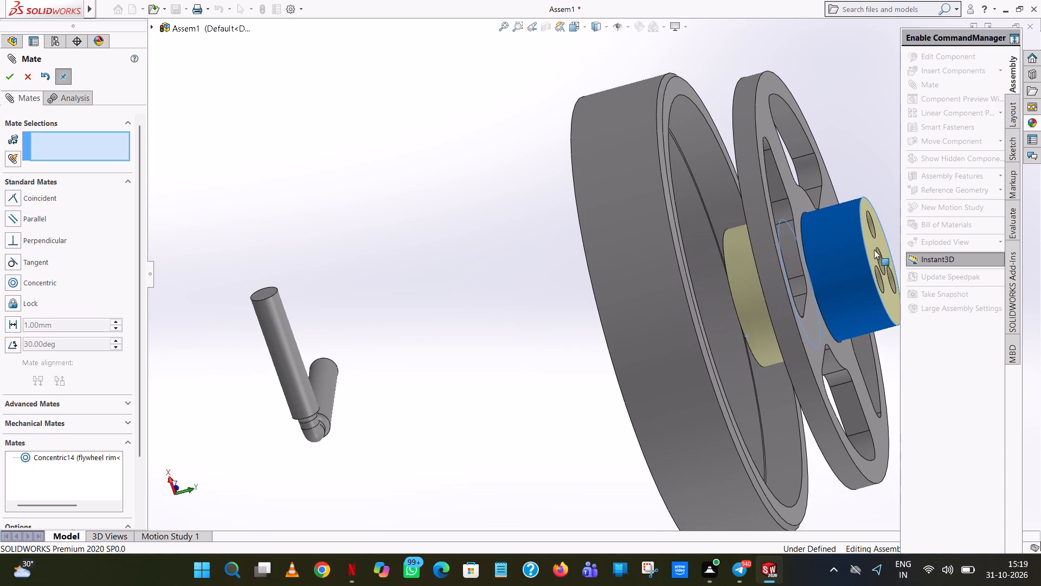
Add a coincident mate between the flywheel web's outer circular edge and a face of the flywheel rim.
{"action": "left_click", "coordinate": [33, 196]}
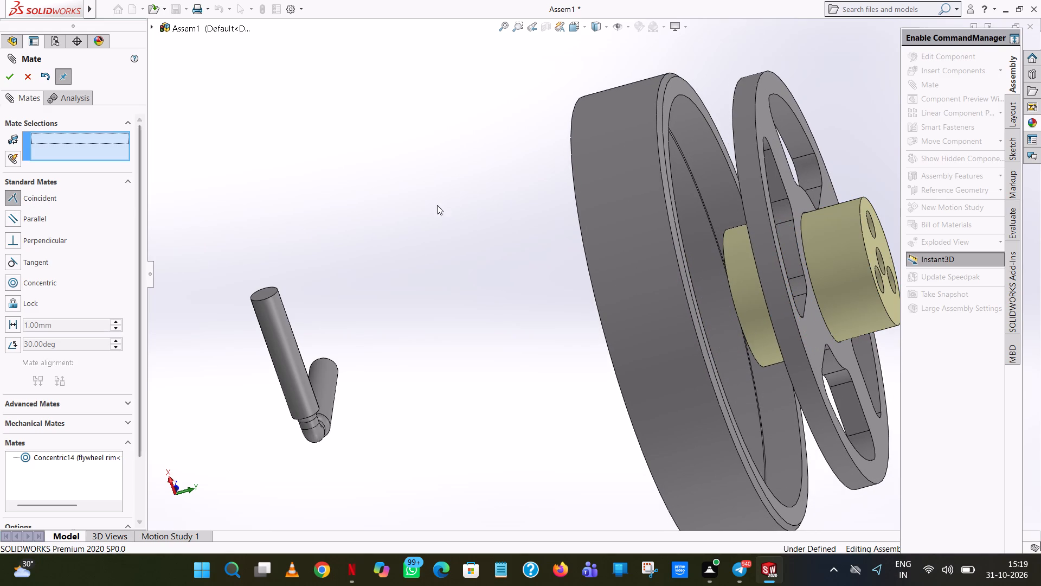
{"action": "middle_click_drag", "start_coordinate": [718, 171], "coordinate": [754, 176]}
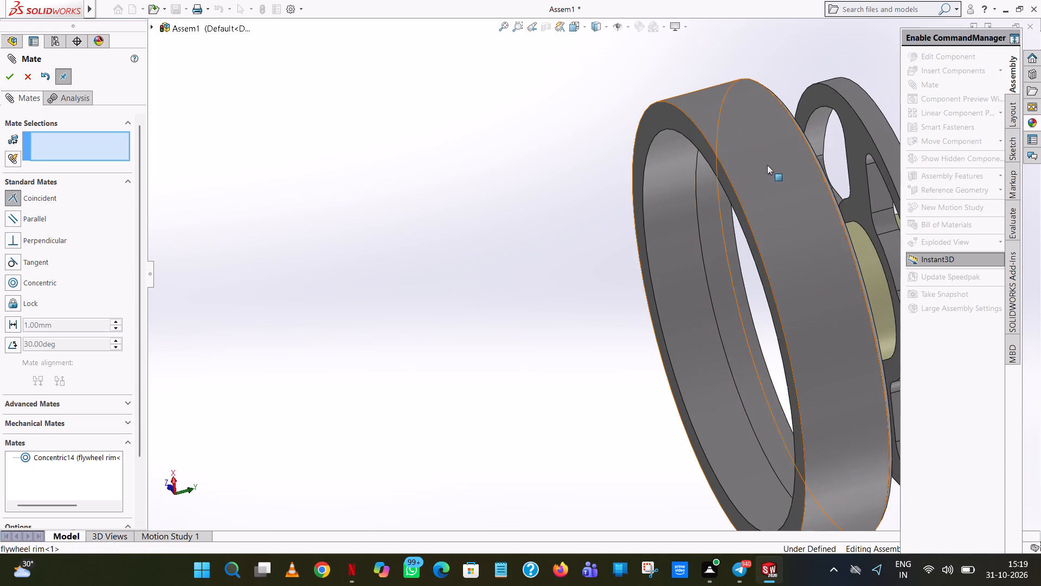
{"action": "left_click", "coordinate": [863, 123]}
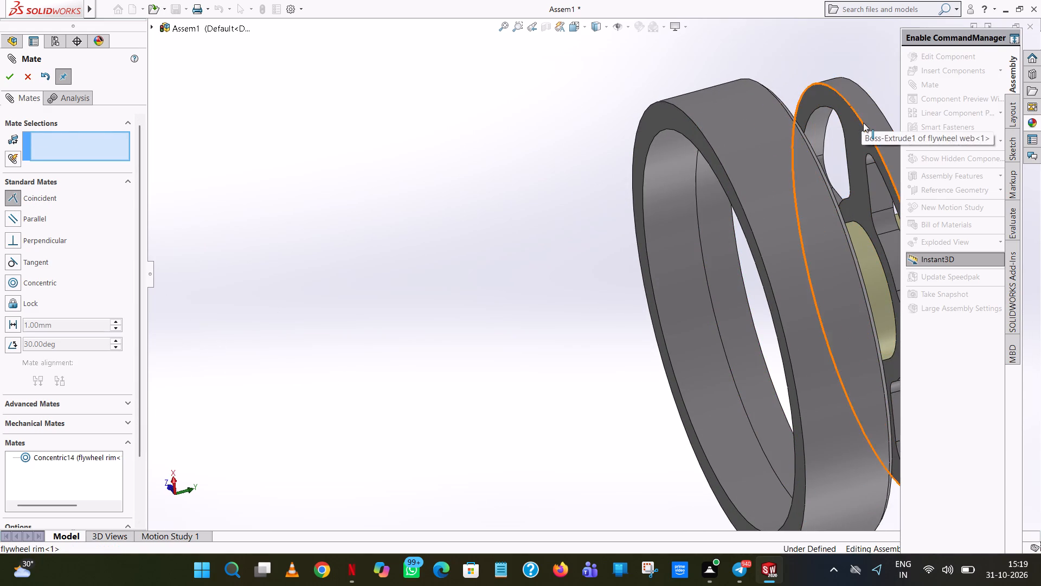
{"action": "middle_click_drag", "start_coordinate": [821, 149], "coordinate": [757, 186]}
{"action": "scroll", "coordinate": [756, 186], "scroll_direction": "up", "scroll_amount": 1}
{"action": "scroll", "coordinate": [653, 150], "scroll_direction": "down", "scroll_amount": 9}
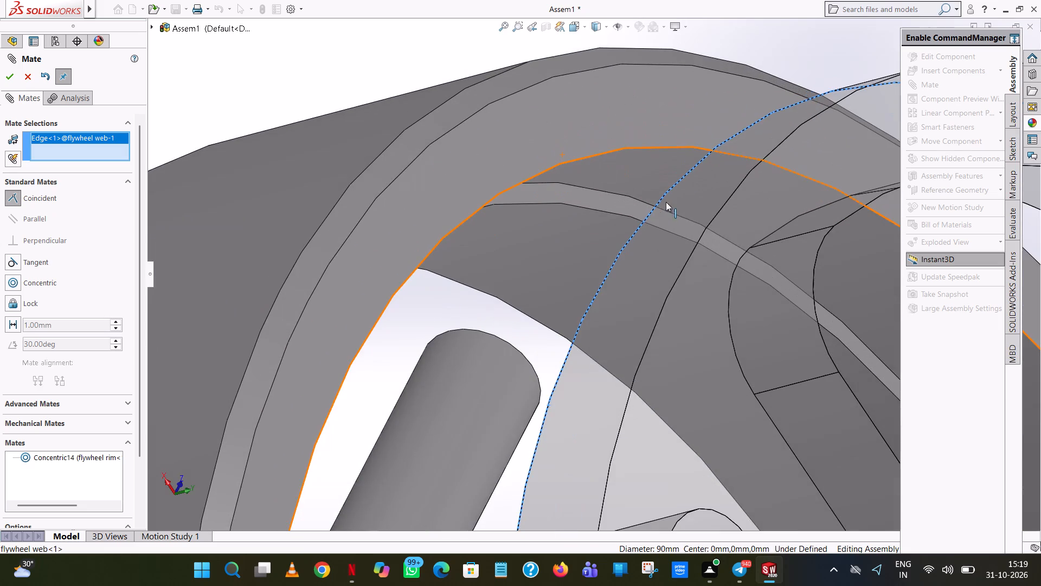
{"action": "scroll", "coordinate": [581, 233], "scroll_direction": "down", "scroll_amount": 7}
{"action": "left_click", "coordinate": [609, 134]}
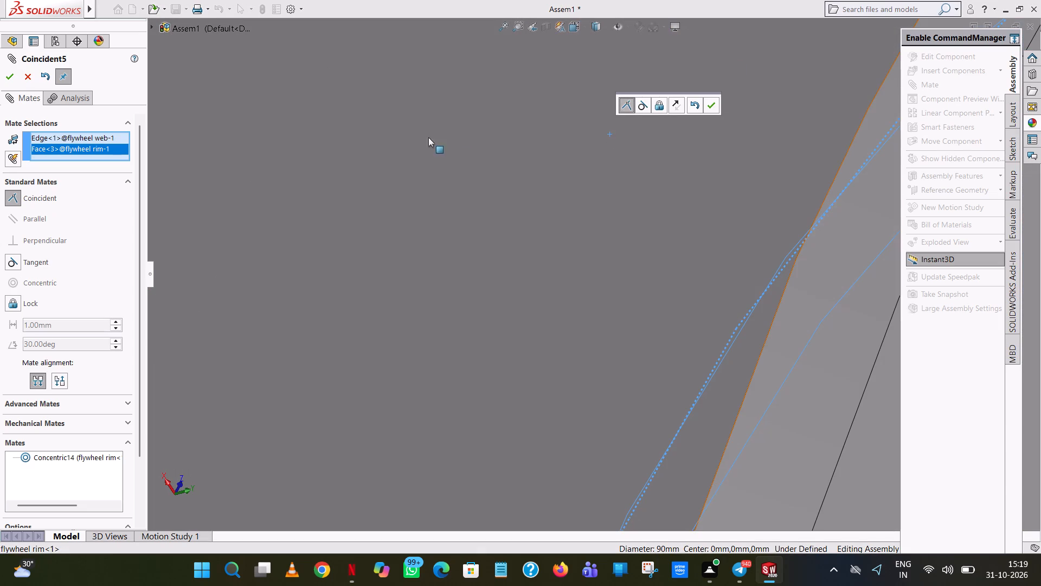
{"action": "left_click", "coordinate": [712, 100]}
Examine how the flywheel web and its attached cylinder sit inside the rim, from both faces and edge-on.
{"action": "scroll", "coordinate": [724, 133], "scroll_direction": "up", "scroll_amount": 12}
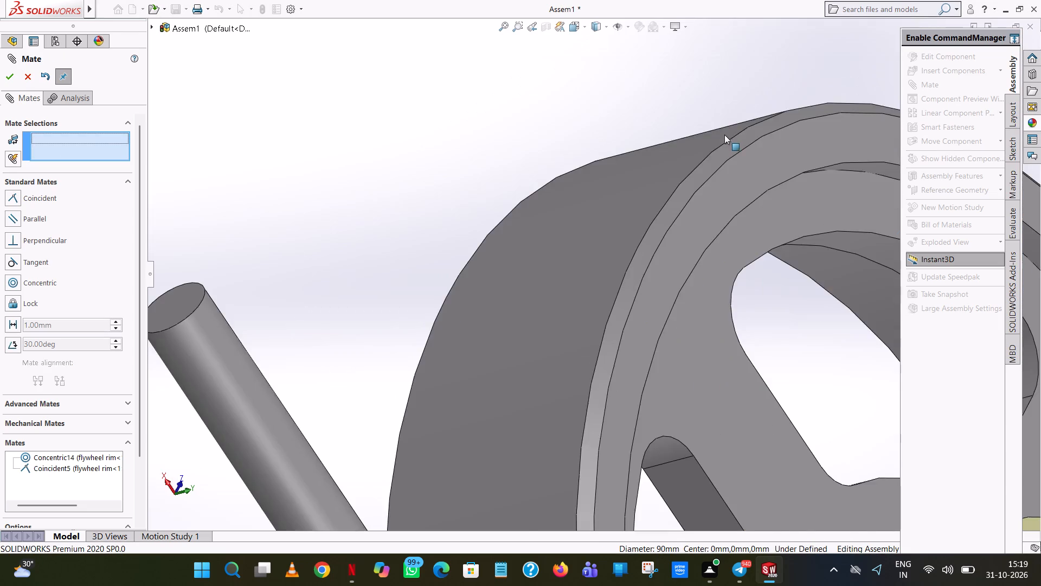
{"action": "scroll", "coordinate": [724, 135], "scroll_direction": "up", "scroll_amount": 8}
{"action": "scroll", "coordinate": [738, 267], "scroll_direction": "up", "scroll_amount": 1}
{"action": "middle_click_drag", "start_coordinate": [738, 268], "coordinate": [845, 250]}
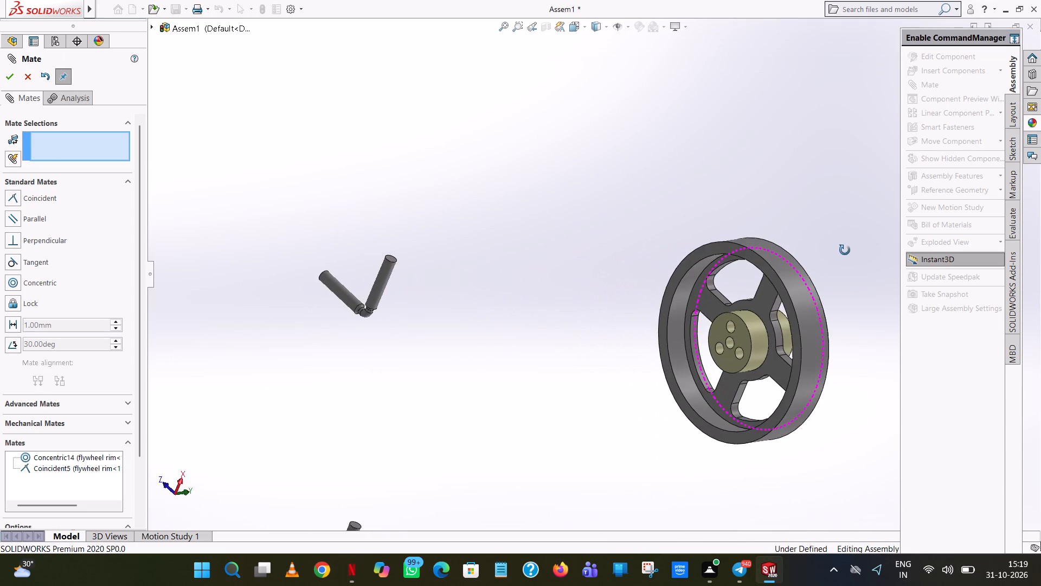
{"action": "middle_click_drag", "start_coordinate": [845, 250], "coordinate": [823, 224]}
{"action": "scroll", "coordinate": [823, 224], "scroll_direction": "up", "scroll_amount": 1}
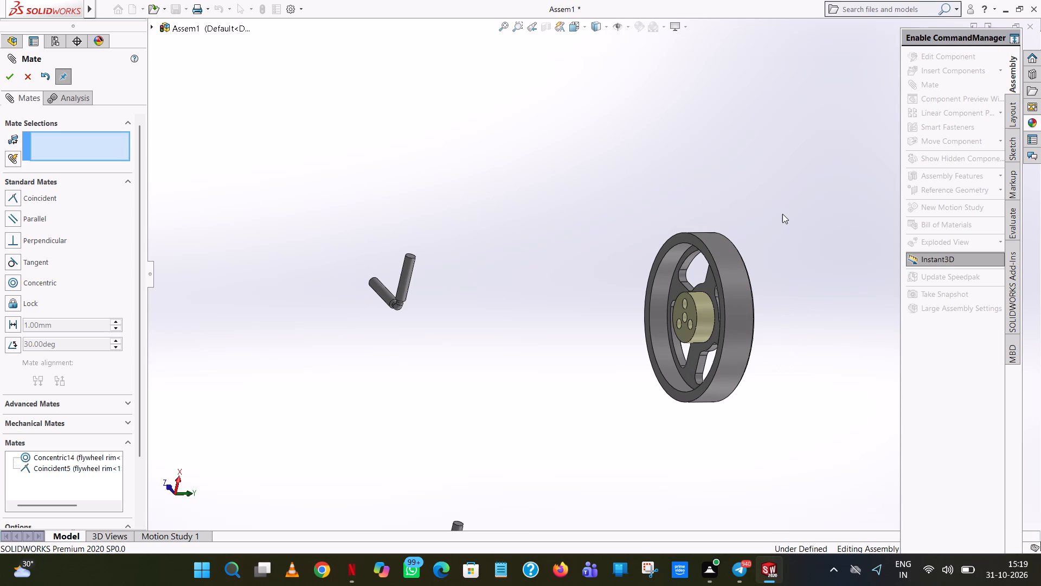
{"action": "middle_click_drag", "start_coordinate": [774, 216], "coordinate": [741, 216]}
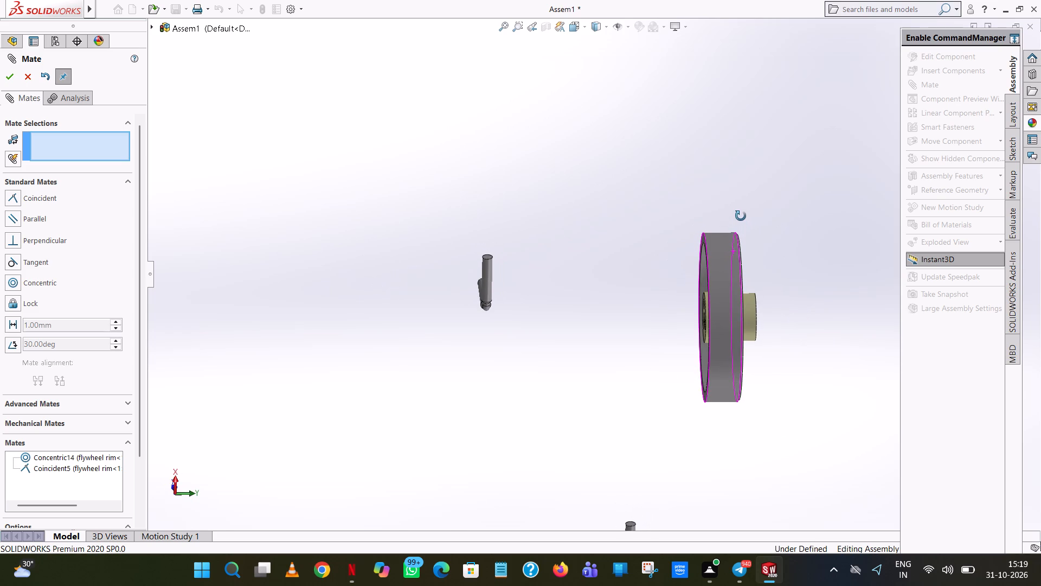
{"action": "middle_click_drag", "start_coordinate": [741, 216], "coordinate": [741, 216]}
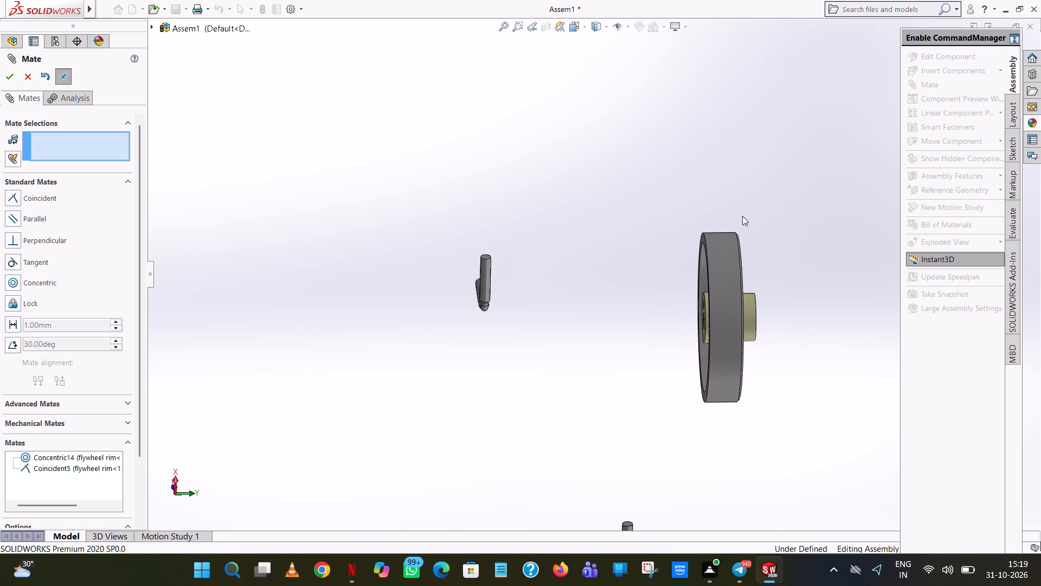
{"action": "middle_click_drag", "start_coordinate": [744, 230], "coordinate": [754, 322]}
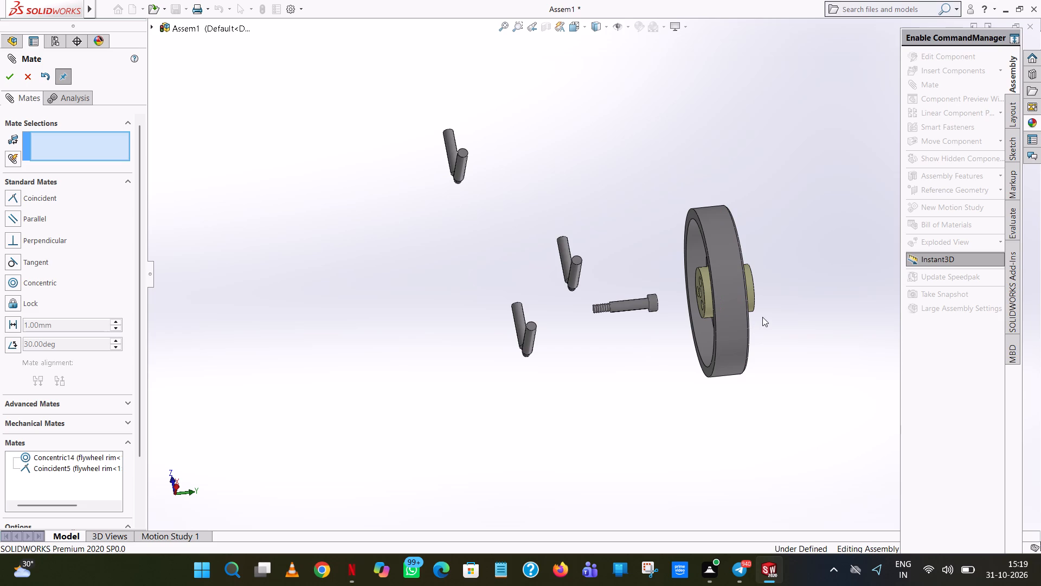
{"action": "middle_click_drag", "start_coordinate": [762, 317], "coordinate": [872, 366]}
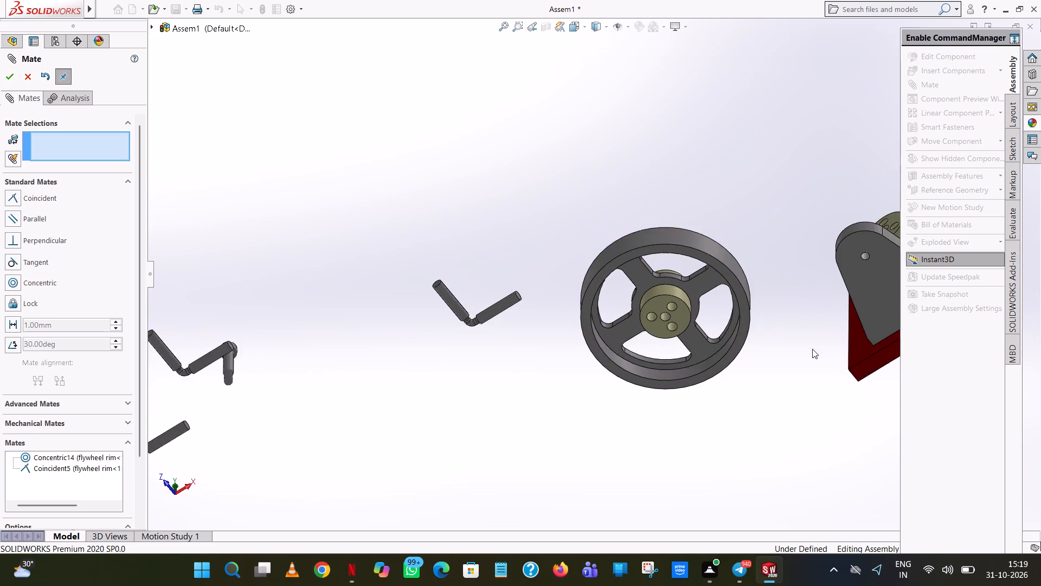
Compare the flywheel's orientation with the base, the loose pistons and the screw, viewing the rim edge-on, and finish mating.
{"action": "scroll", "coordinate": [812, 349], "scroll_direction": "up", "scroll_amount": 1}
{"action": "middle_click_drag", "start_coordinate": [810, 349], "coordinate": [744, 338]}
{"action": "scroll", "coordinate": [754, 335], "scroll_direction": "up", "scroll_amount": 4}
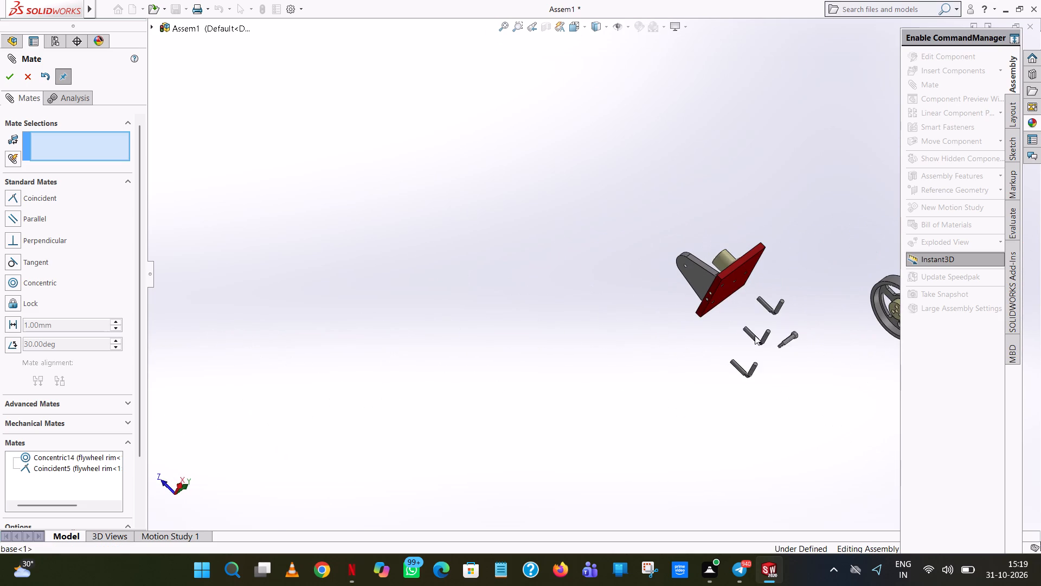
{"action": "scroll", "coordinate": [755, 335], "scroll_direction": "up", "scroll_amount": 1}
{"action": "middle_click_drag", "start_coordinate": [705, 286], "coordinate": [882, 192]}
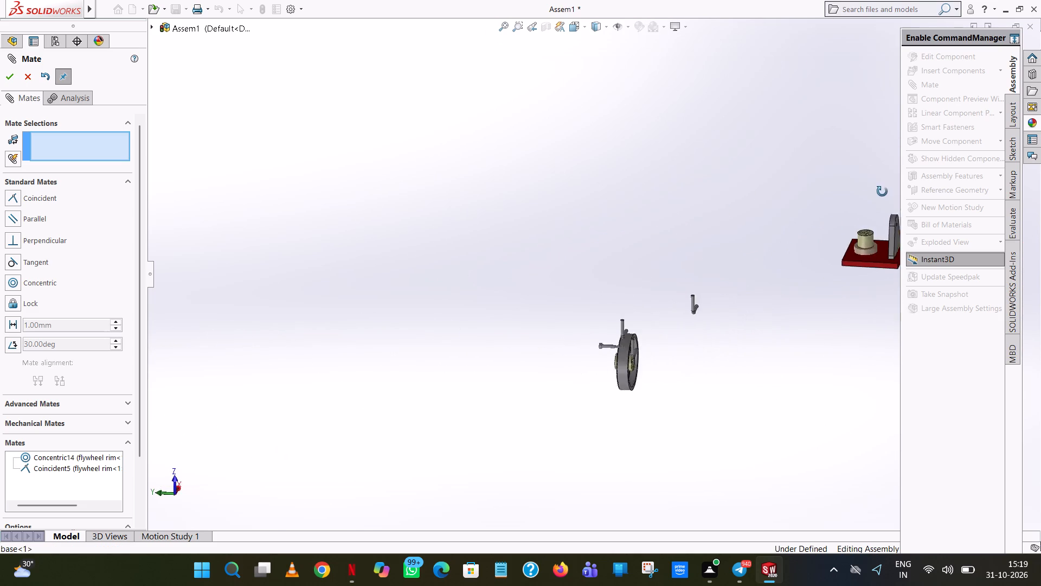
{"action": "middle_click_drag", "start_coordinate": [882, 192], "coordinate": [922, 164]}
{"action": "scroll", "coordinate": [922, 164], "scroll_direction": "up", "scroll_amount": 1}
{"action": "scroll", "coordinate": [796, 230], "scroll_direction": "down", "scroll_amount": 3}
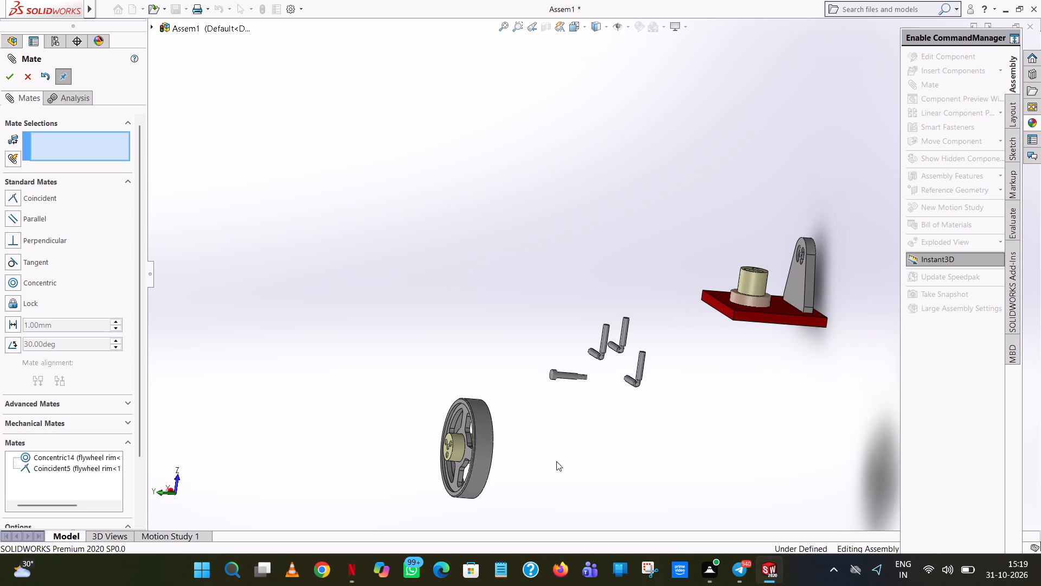
{"action": "middle_click_drag", "start_coordinate": [532, 428], "coordinate": [524, 391]}
{"action": "scroll", "coordinate": [524, 391], "scroll_direction": "down", "scroll_amount": 1}
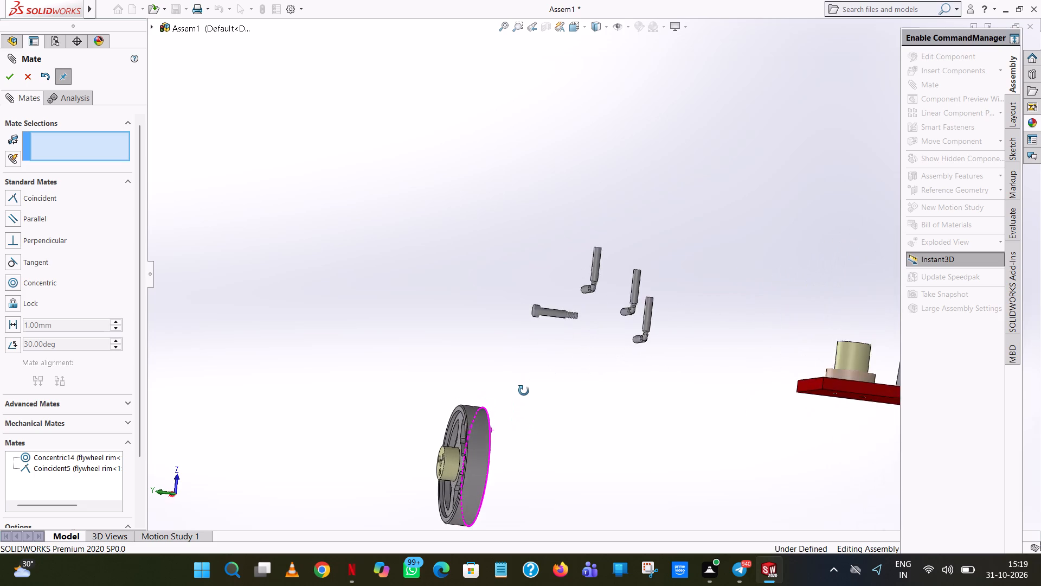
{"action": "middle_click_drag", "start_coordinate": [524, 391], "coordinate": [500, 461]}
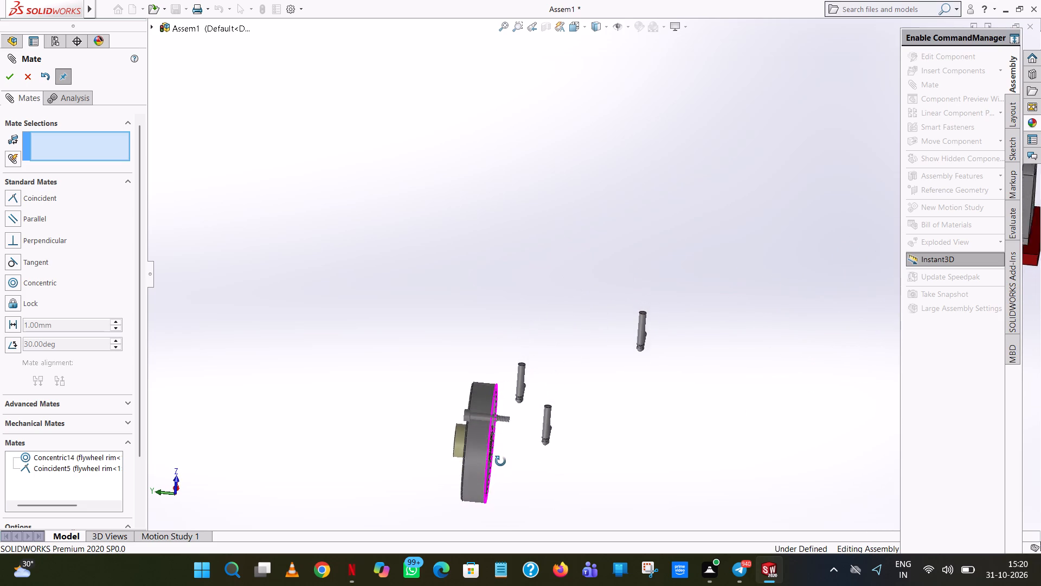
{"action": "middle_click_drag", "start_coordinate": [500, 461], "coordinate": [501, 468]}
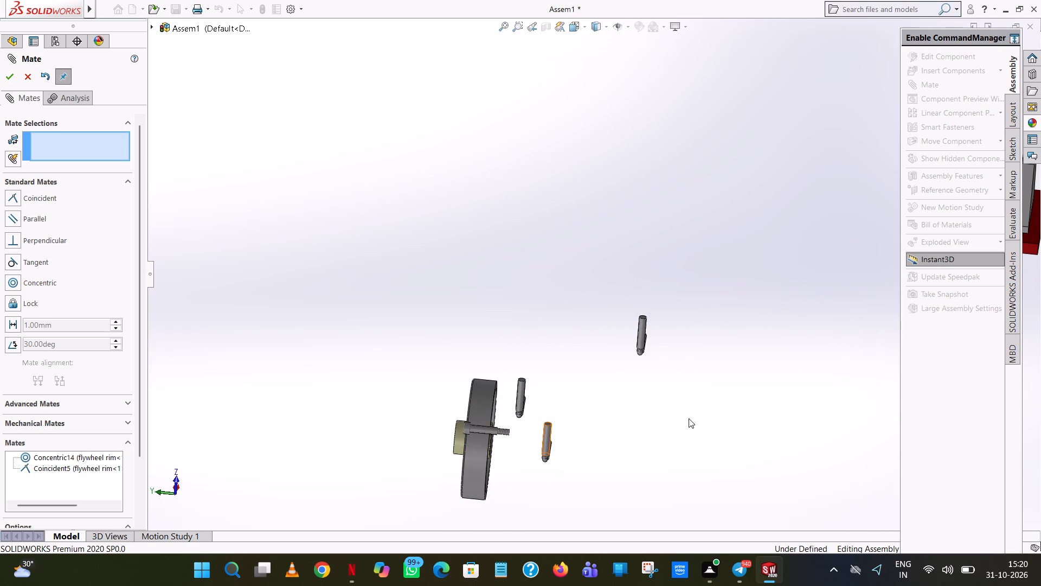
{"action": "middle_click_drag", "start_coordinate": [488, 372], "coordinate": [485, 423]}
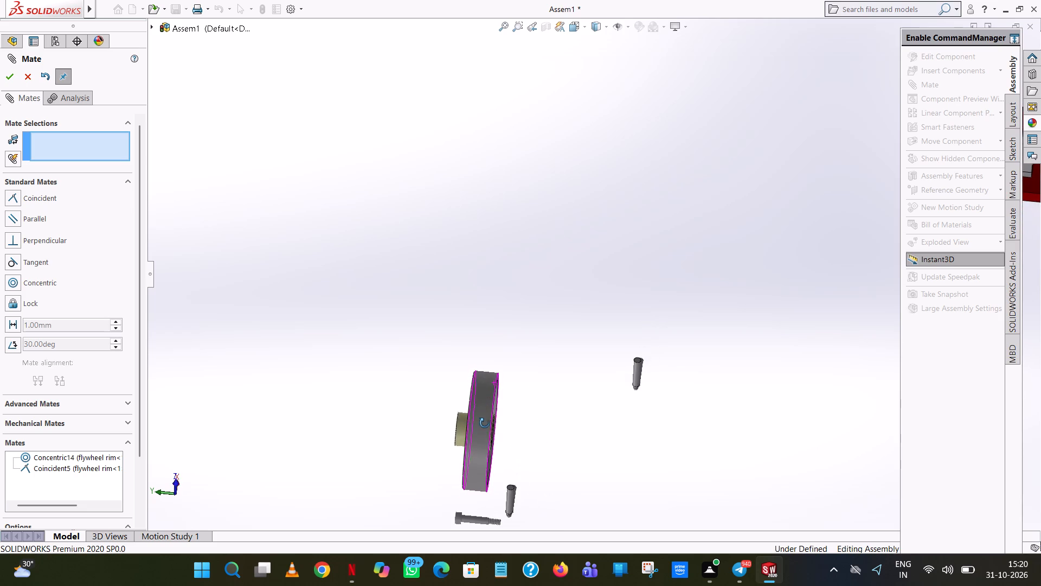
{"action": "middle_click_drag", "start_coordinate": [485, 423], "coordinate": [484, 427]}
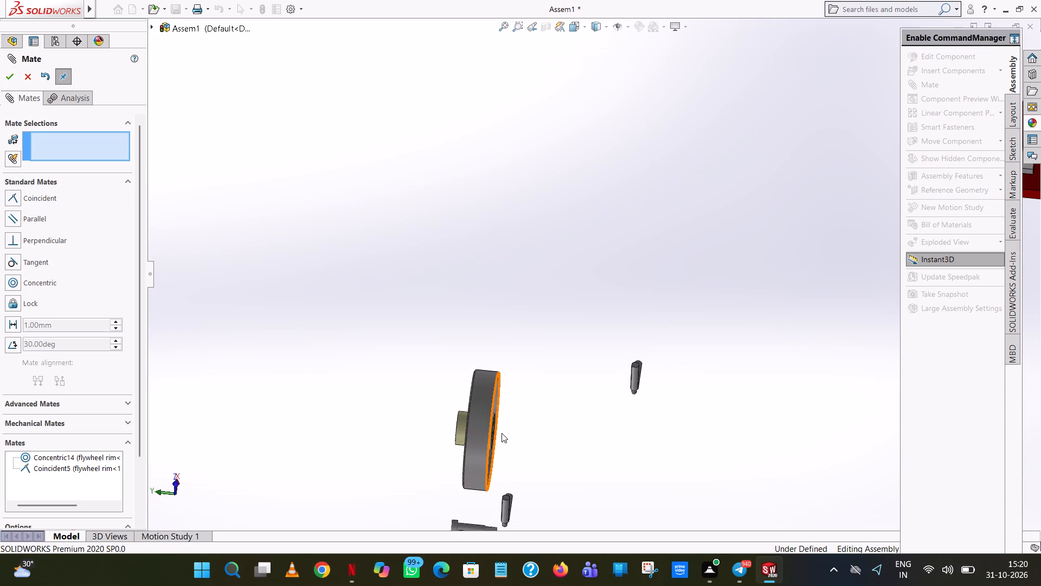
{"action": "left_click", "coordinate": [22, 78]}
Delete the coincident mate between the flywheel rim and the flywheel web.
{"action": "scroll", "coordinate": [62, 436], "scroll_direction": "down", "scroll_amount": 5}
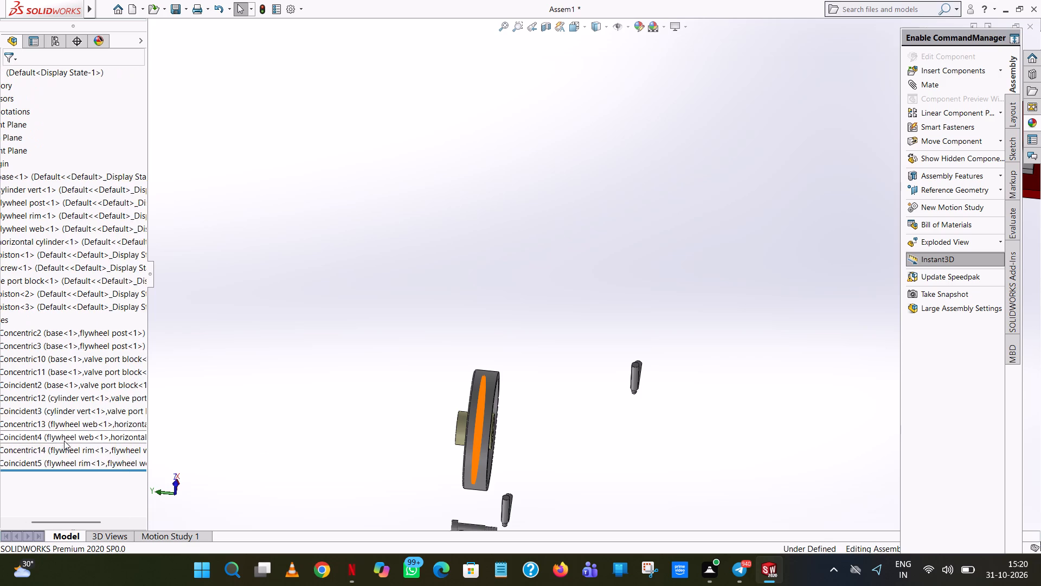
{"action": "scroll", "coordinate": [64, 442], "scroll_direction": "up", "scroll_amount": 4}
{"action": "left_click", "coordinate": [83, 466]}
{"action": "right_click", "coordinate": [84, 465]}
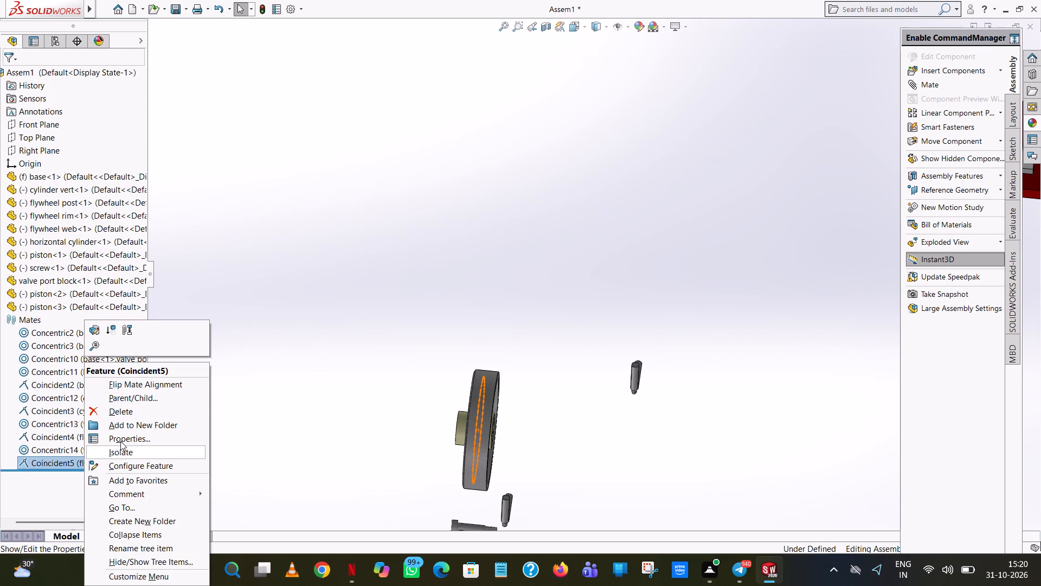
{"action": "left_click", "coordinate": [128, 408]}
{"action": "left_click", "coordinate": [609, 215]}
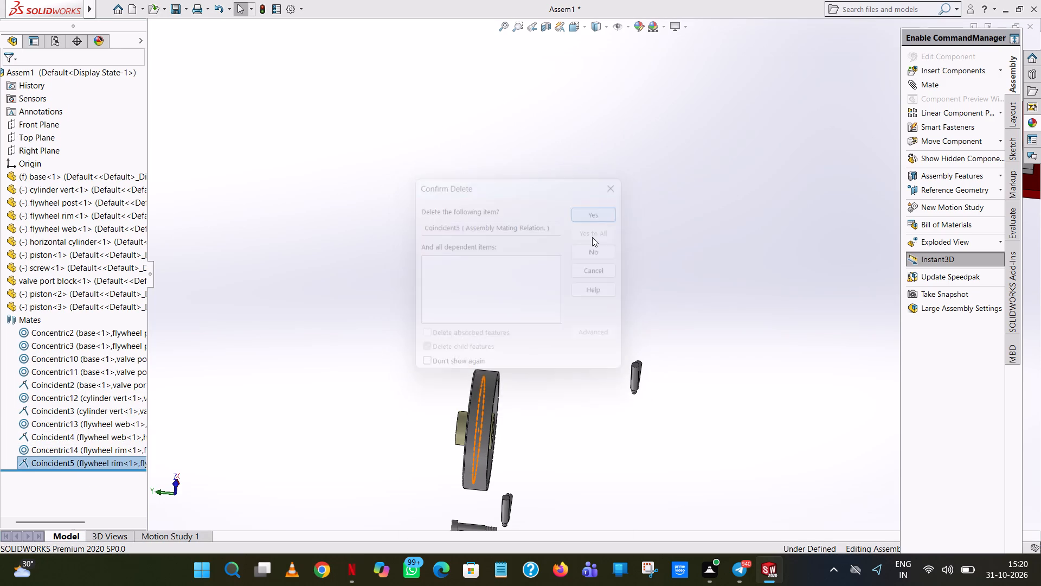
Pull the horizontal cylinder and flywheel web along the shared axis, clear of the flywheel rim.
{"action": "left_click_drag", "start_coordinate": [461, 433], "coordinate": [416, 412]}
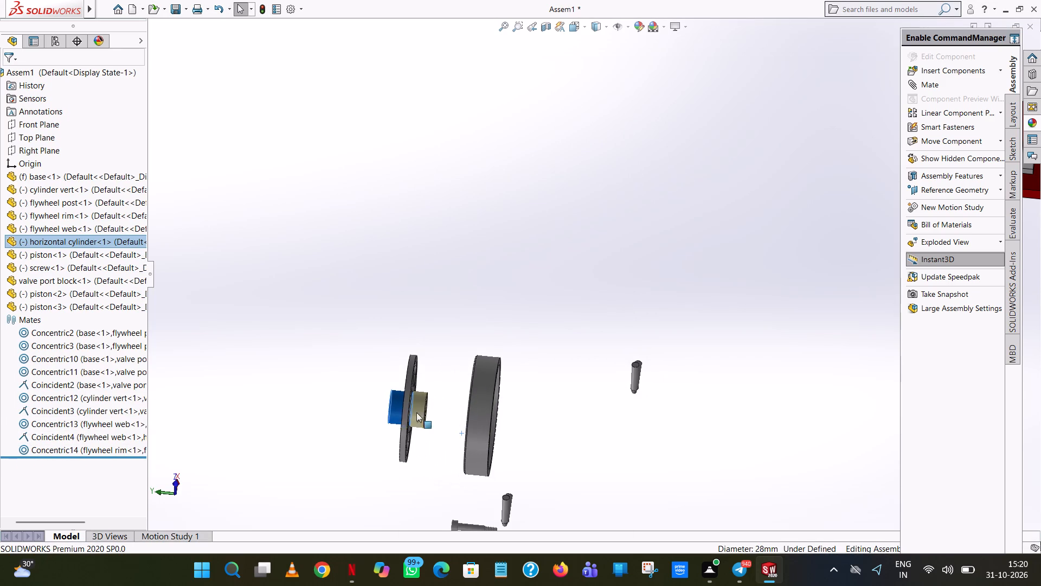
{"action": "left_click_drag", "start_coordinate": [416, 412], "coordinate": [423, 385]}
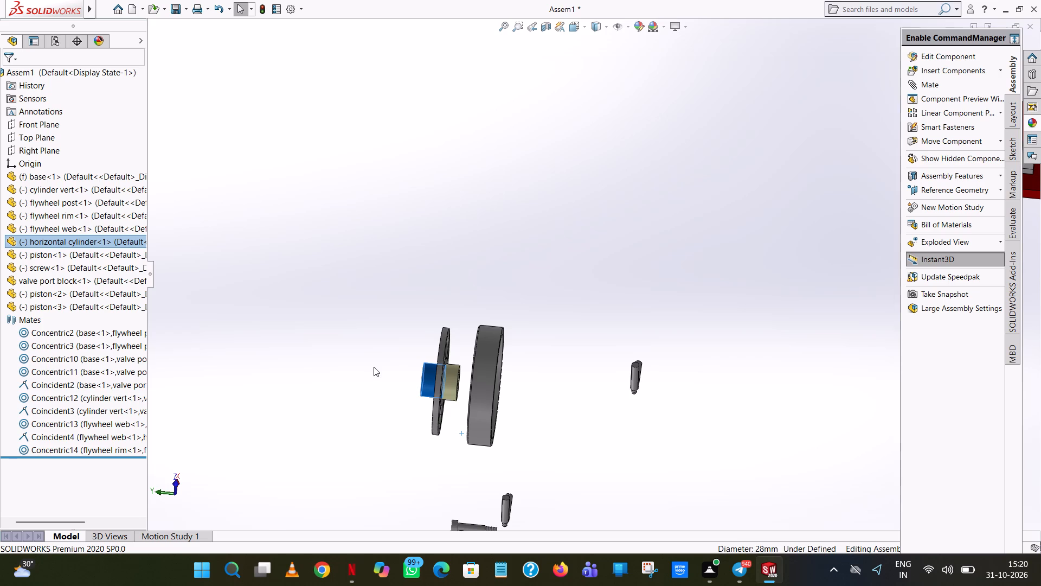
Check the diameters of the flywheel web's outer face and the flywheel rim's two stepped inner cylindrical faces.
{"action": "scroll", "coordinate": [470, 355], "scroll_direction": "down", "scroll_amount": 2}
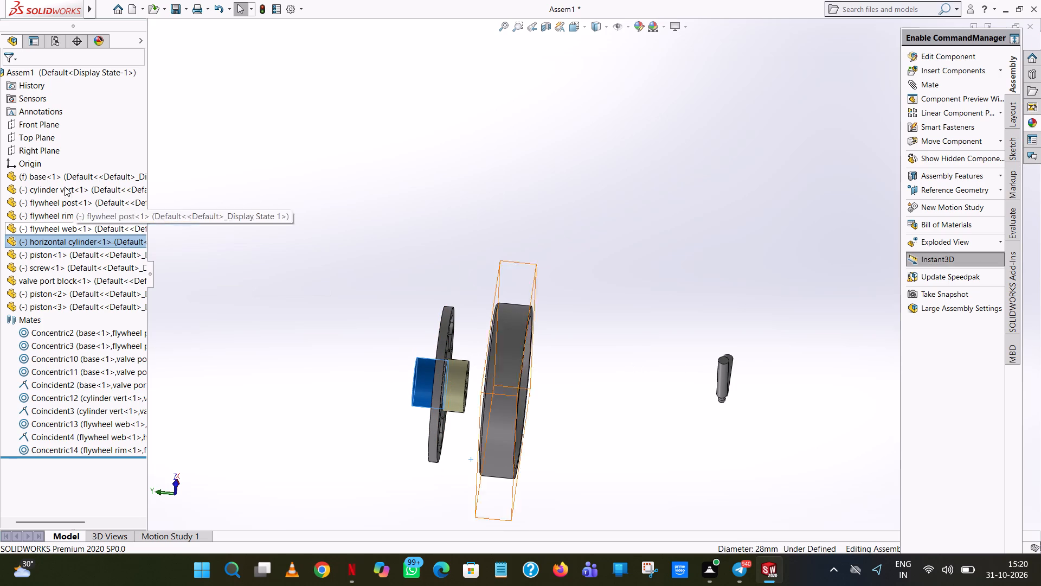
{"action": "left_click", "coordinate": [444, 325]}
{"action": "middle_click_drag", "start_coordinate": [537, 350], "coordinate": [525, 323]}
{"action": "scroll", "coordinate": [525, 323], "scroll_direction": "up", "scroll_amount": 1}
{"action": "scroll", "coordinate": [509, 354], "scroll_direction": "down", "scroll_amount": 2}
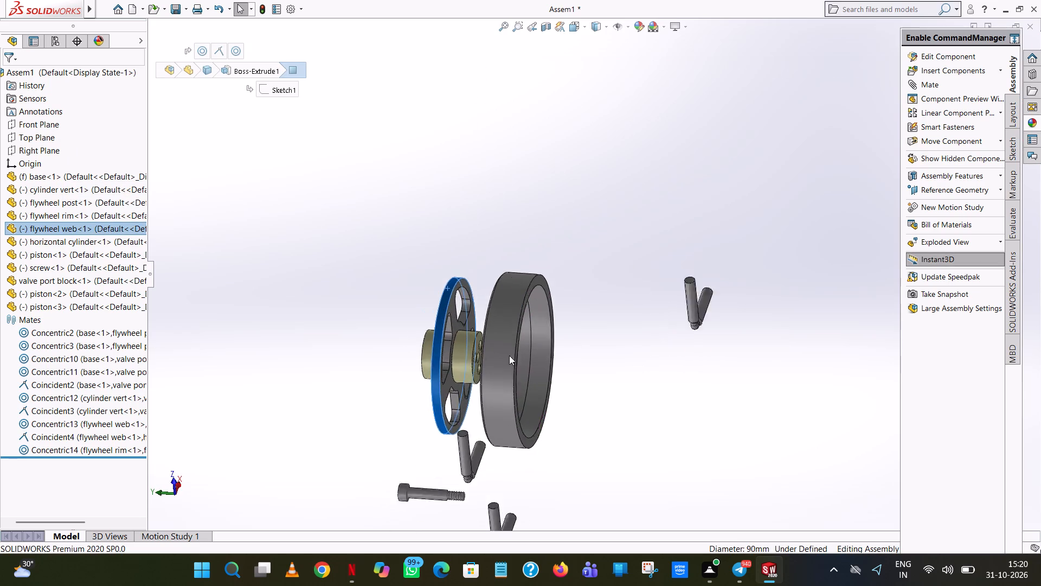
{"action": "scroll", "coordinate": [509, 355], "scroll_direction": "down", "scroll_amount": 5}
{"action": "left_click", "coordinate": [619, 320]}
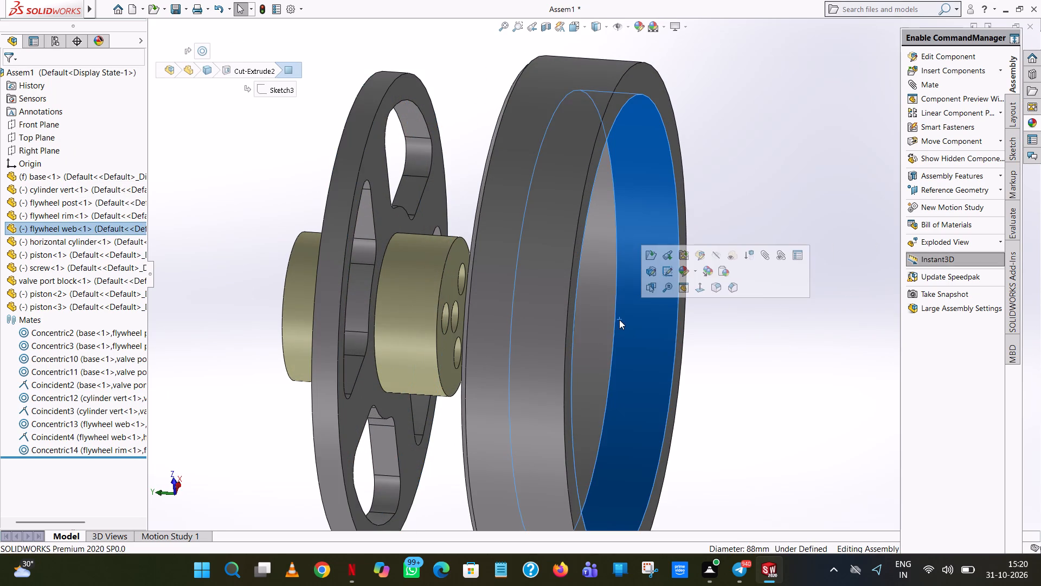
{"action": "left_click", "coordinate": [611, 321]}
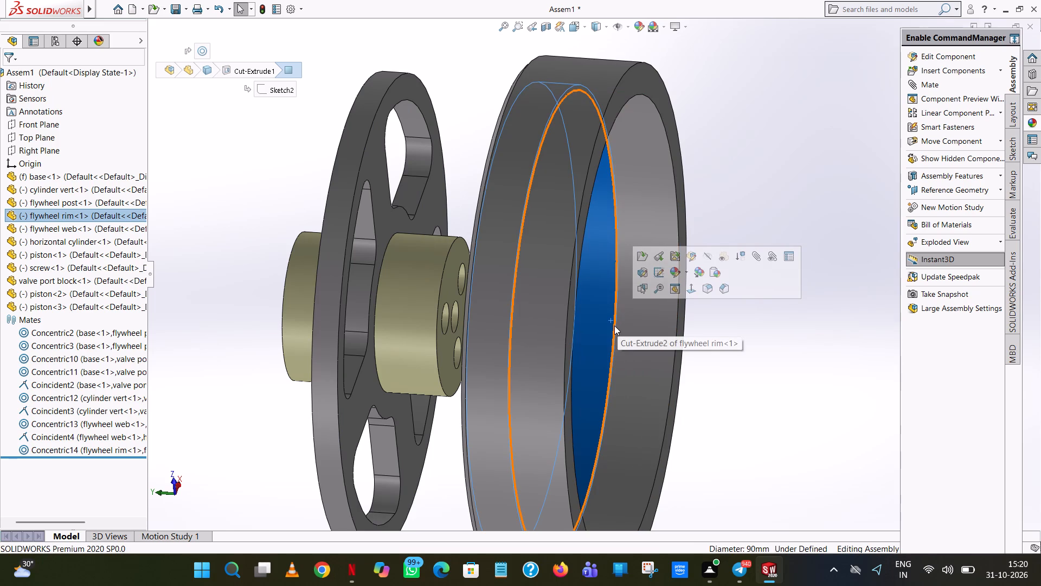
{"action": "left_click", "coordinate": [626, 320]}
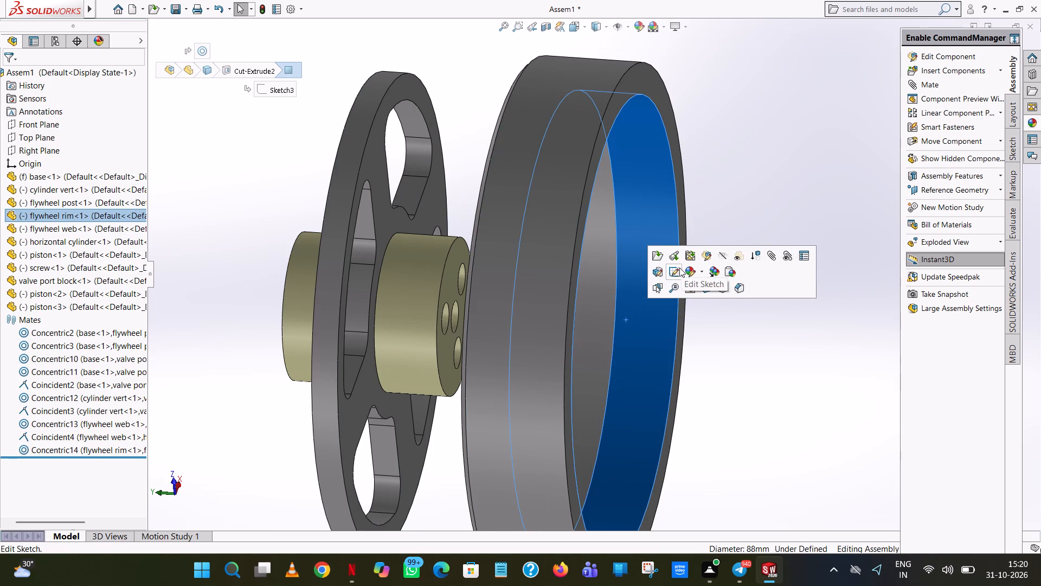
Slide the flywheel web and horizontal cylinder back along the shared axis into the flywheel rim, checking the fit edge-on.
{"action": "left_click", "coordinate": [741, 167]}
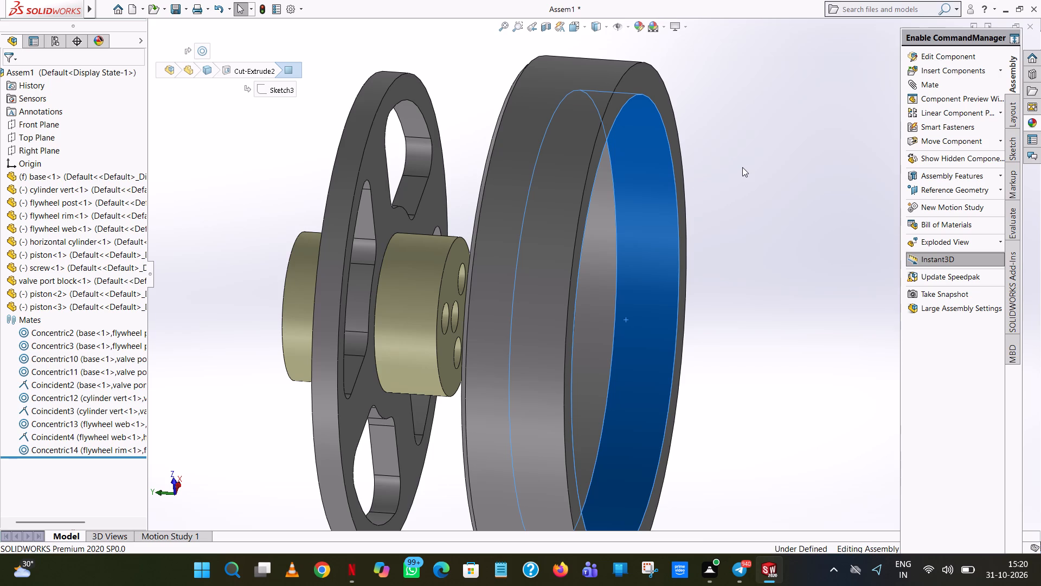
{"action": "left_click_drag", "start_coordinate": [341, 208], "coordinate": [575, 236]}
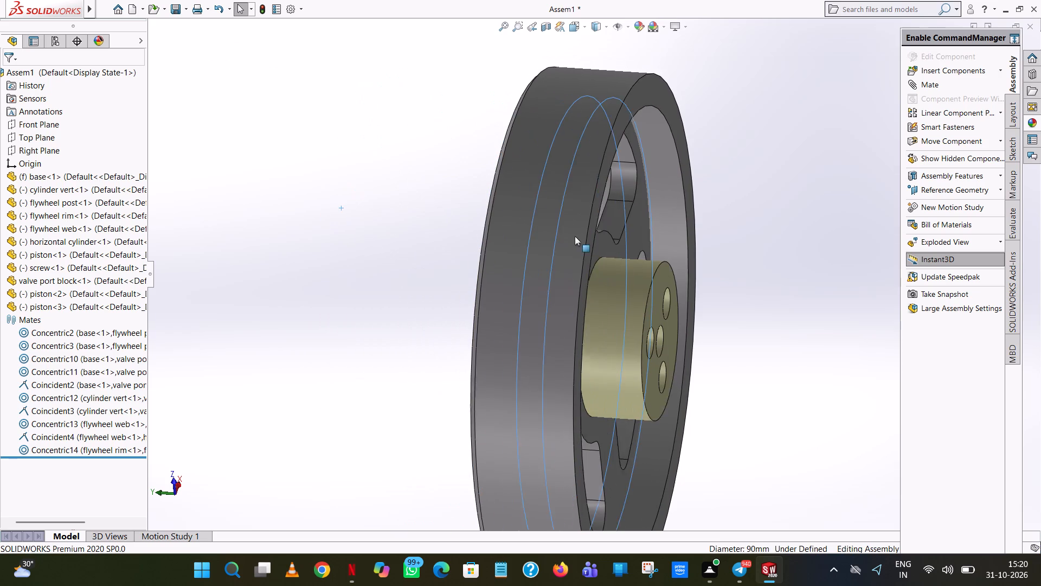
{"action": "left_click_drag", "start_coordinate": [575, 236], "coordinate": [591, 238]}
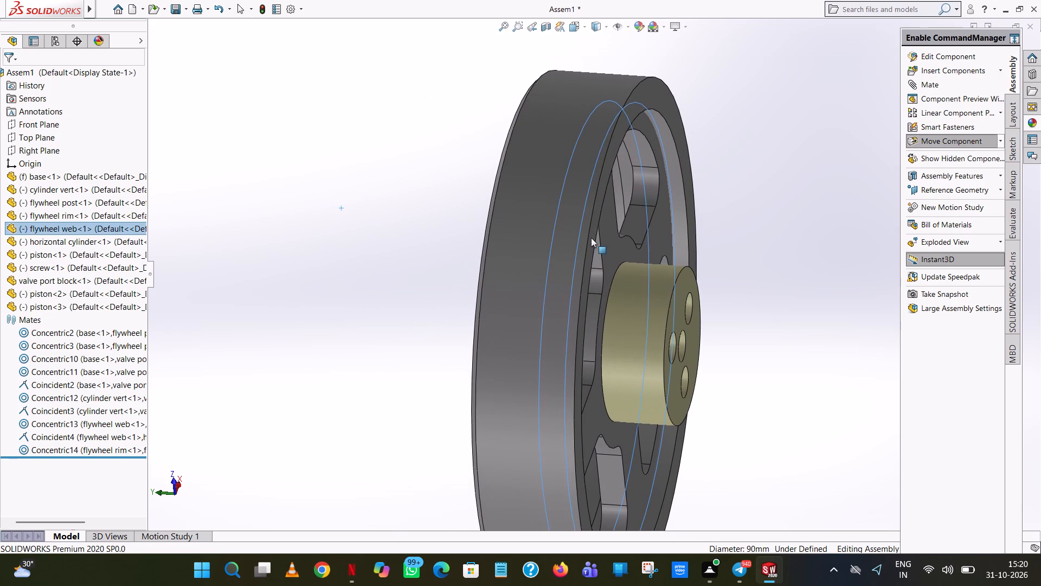
{"action": "left_click_drag", "start_coordinate": [591, 238], "coordinate": [583, 229]}
{"action": "middle_click_drag", "start_coordinate": [592, 233], "coordinate": [607, 242]}
{"action": "scroll", "coordinate": [595, 237], "scroll_direction": "up", "scroll_amount": 1}
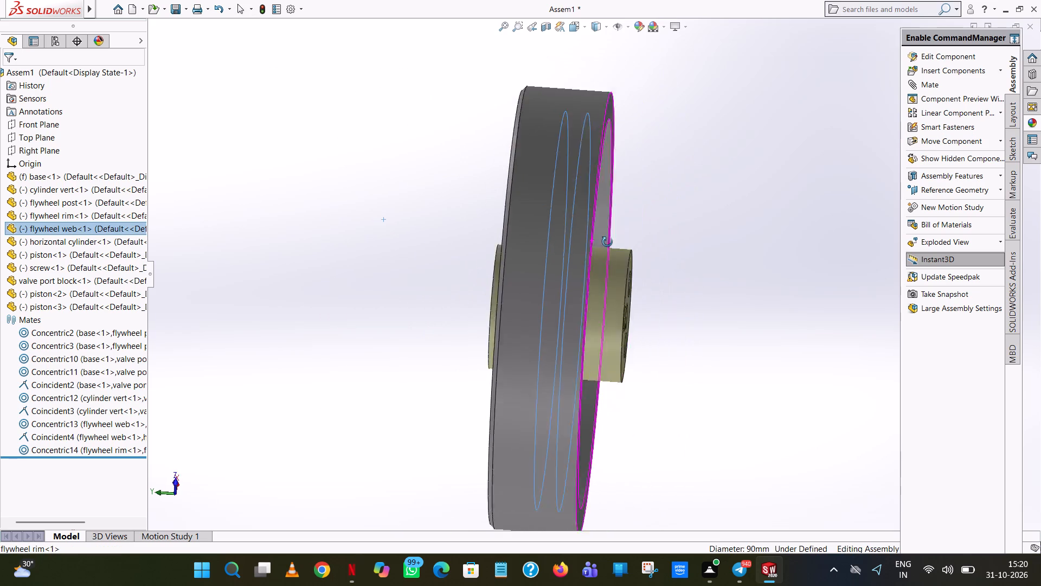
{"action": "middle_click_drag", "start_coordinate": [607, 242], "coordinate": [614, 239]}
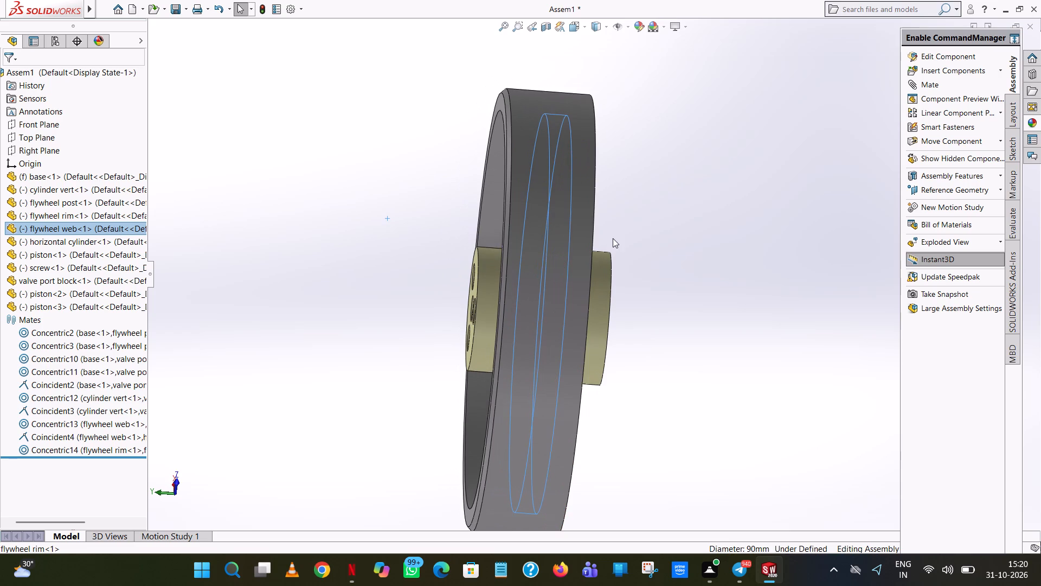
{"action": "middle_click_drag", "start_coordinate": [612, 238], "coordinate": [606, 237]}
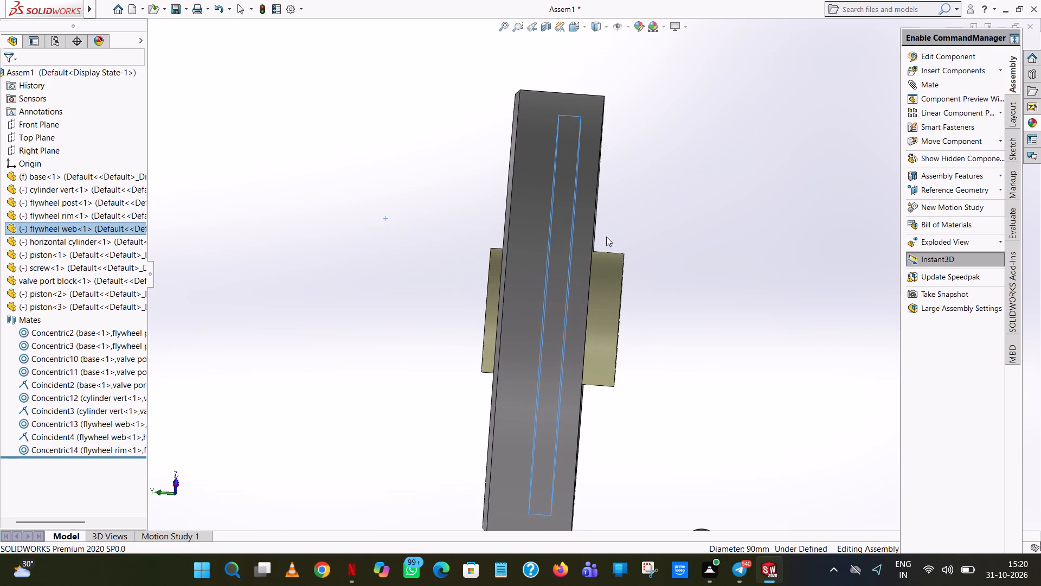
Examine how the flywheel, loose pistons and screw are placed relative to the base and its vertical cylinder.
{"action": "scroll", "coordinate": [606, 237], "scroll_direction": "up", "scroll_amount": 10}
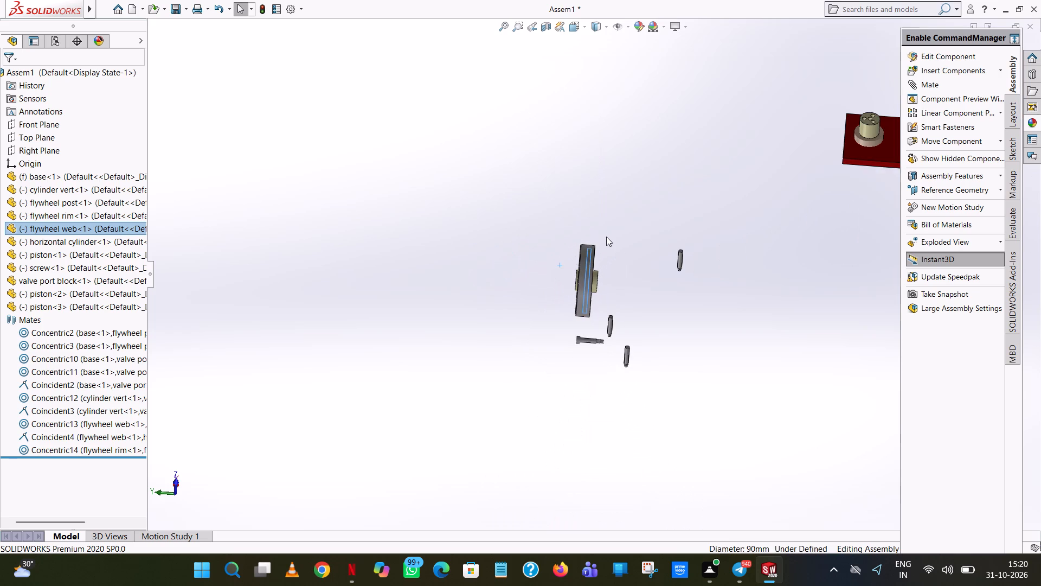
{"action": "scroll", "coordinate": [606, 237], "scroll_direction": "down", "scroll_amount": 4}
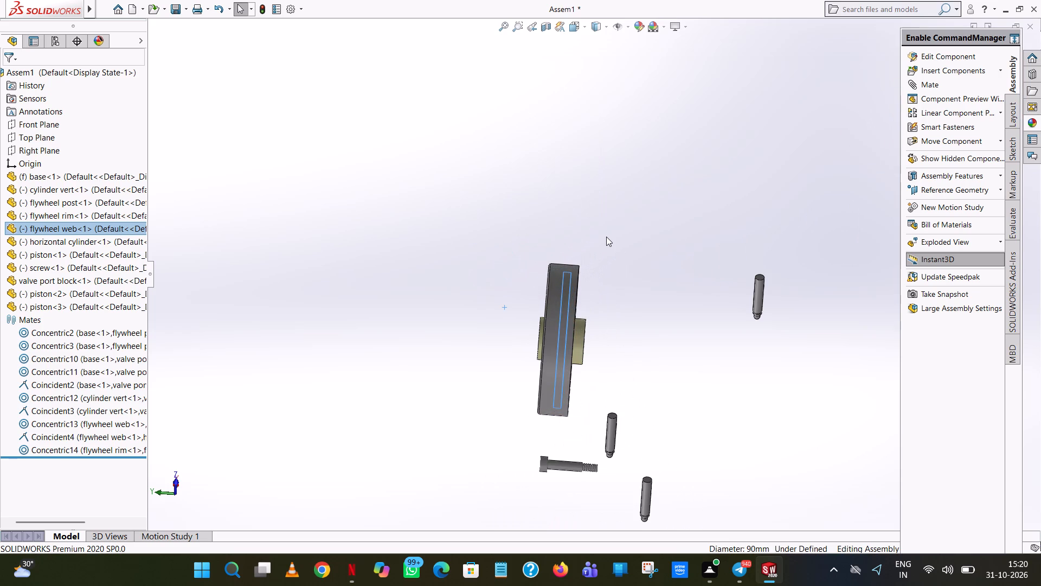
{"action": "scroll", "coordinate": [606, 237], "scroll_direction": "up", "scroll_amount": 1}
{"action": "middle_click_drag", "start_coordinate": [606, 237], "coordinate": [590, 124]}
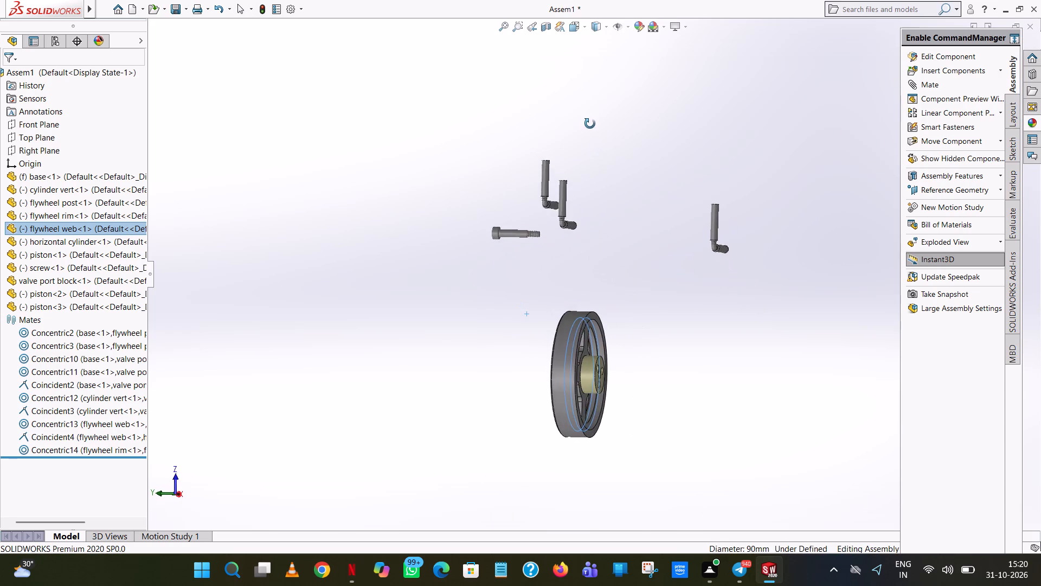
{"action": "middle_click_drag", "start_coordinate": [590, 124], "coordinate": [637, 165]}
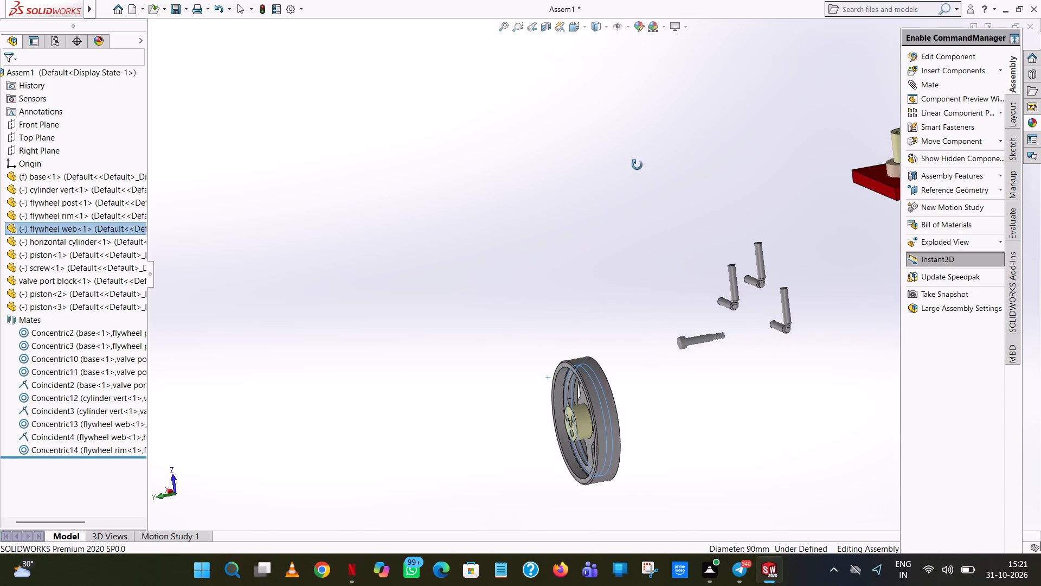
{"action": "middle_click_drag", "start_coordinate": [637, 165], "coordinate": [619, 165]}
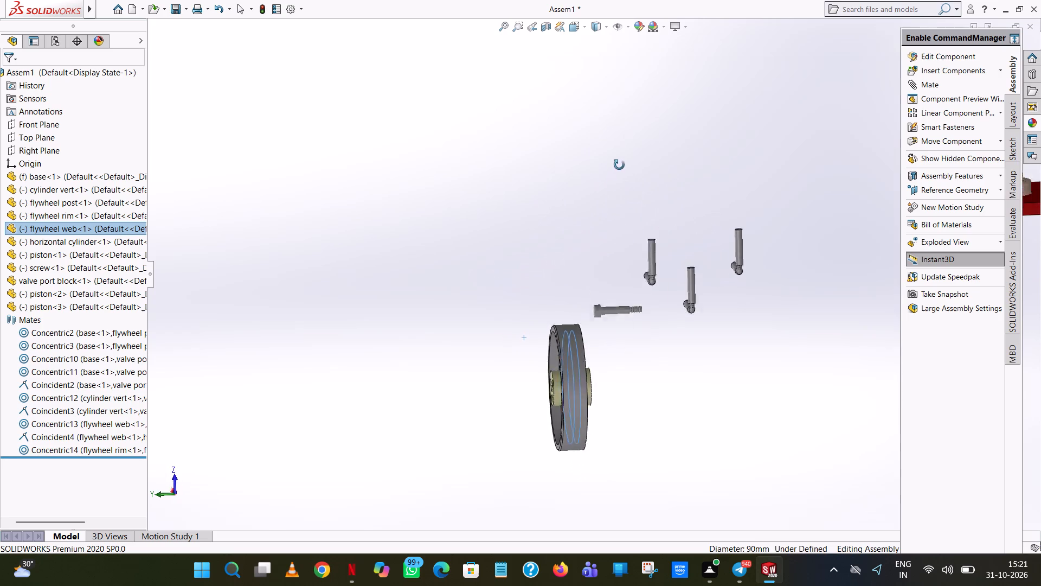
{"action": "middle_click_drag", "start_coordinate": [619, 165], "coordinate": [607, 163]}
{"action": "scroll", "coordinate": [607, 164], "scroll_direction": "up", "scroll_amount": 1}
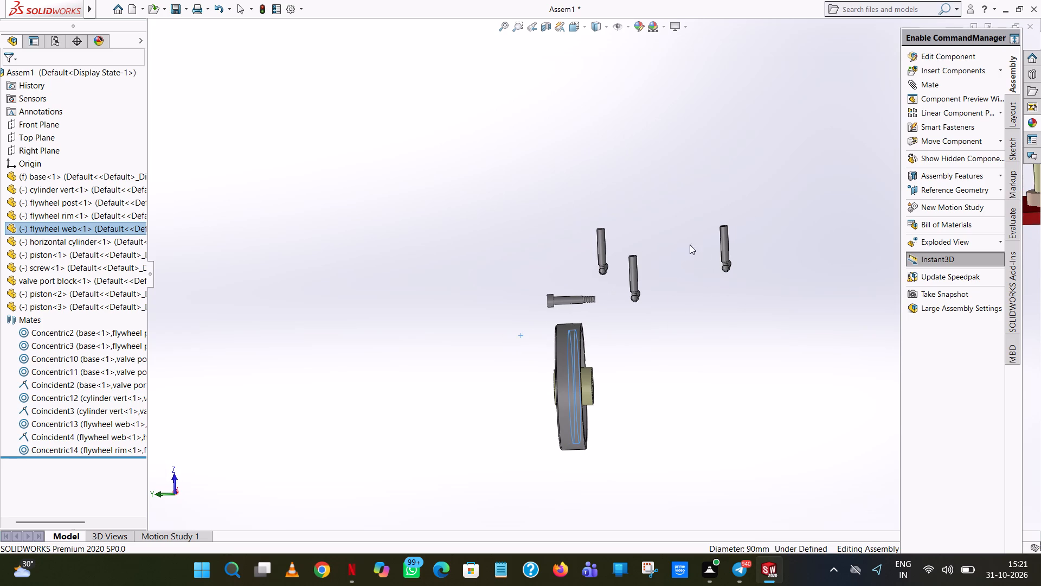
{"action": "scroll", "coordinate": [716, 267], "scroll_direction": "down", "scroll_amount": 5}
{"action": "scroll", "coordinate": [716, 267], "scroll_direction": "up", "scroll_amount": 9}
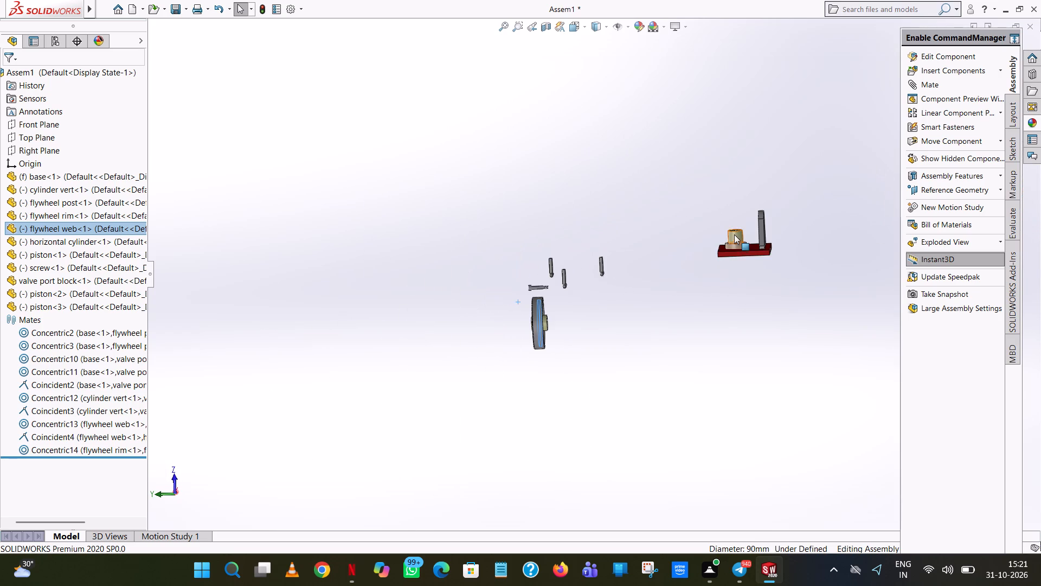
{"action": "scroll", "coordinate": [734, 234], "scroll_direction": "down", "scroll_amount": 8}
{"action": "middle_click_drag", "start_coordinate": [692, 264], "coordinate": [720, 408]}
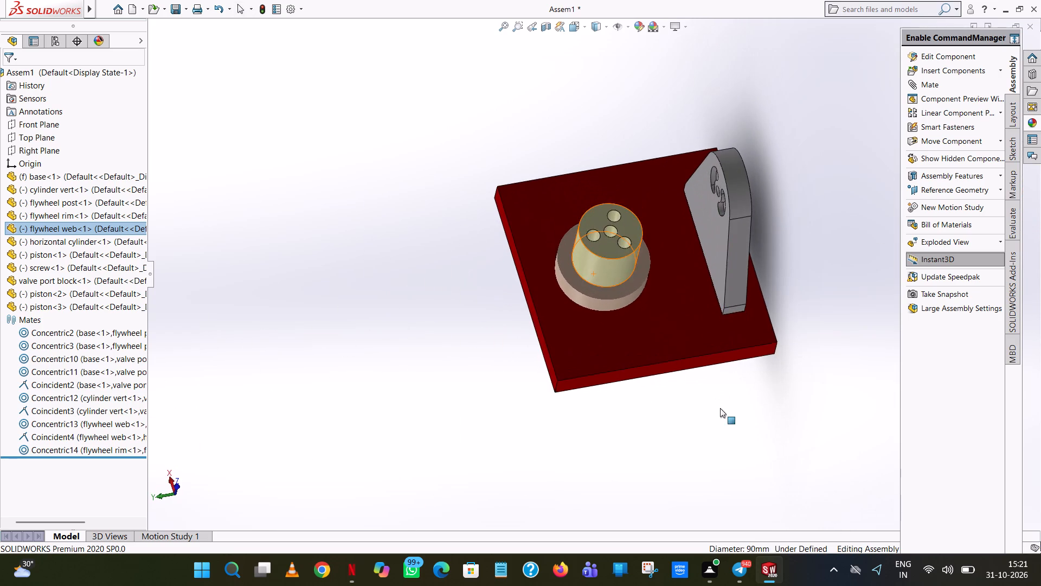
{"action": "scroll", "coordinate": [520, 375], "scroll_direction": "up", "scroll_amount": 8}
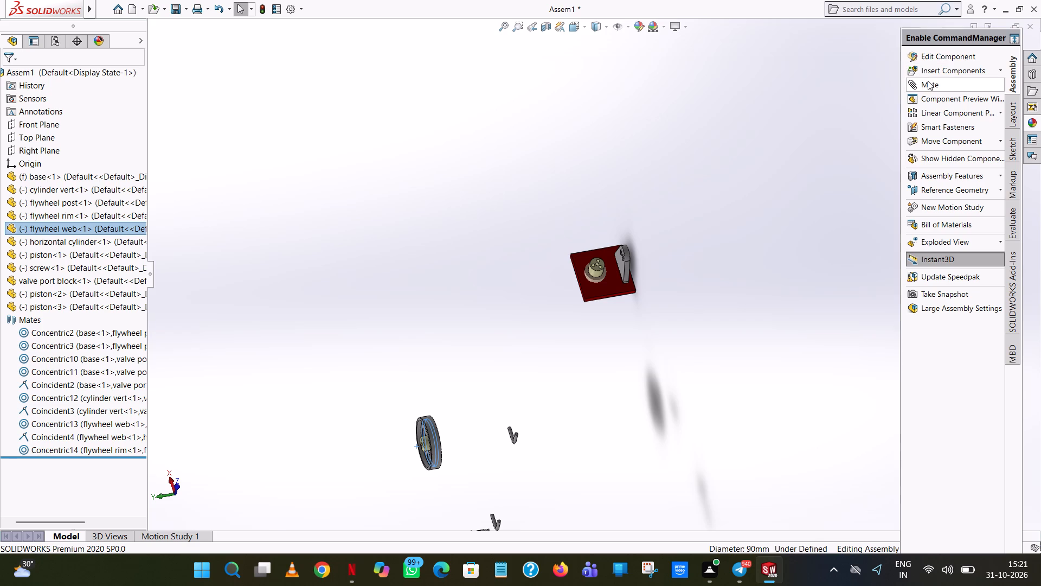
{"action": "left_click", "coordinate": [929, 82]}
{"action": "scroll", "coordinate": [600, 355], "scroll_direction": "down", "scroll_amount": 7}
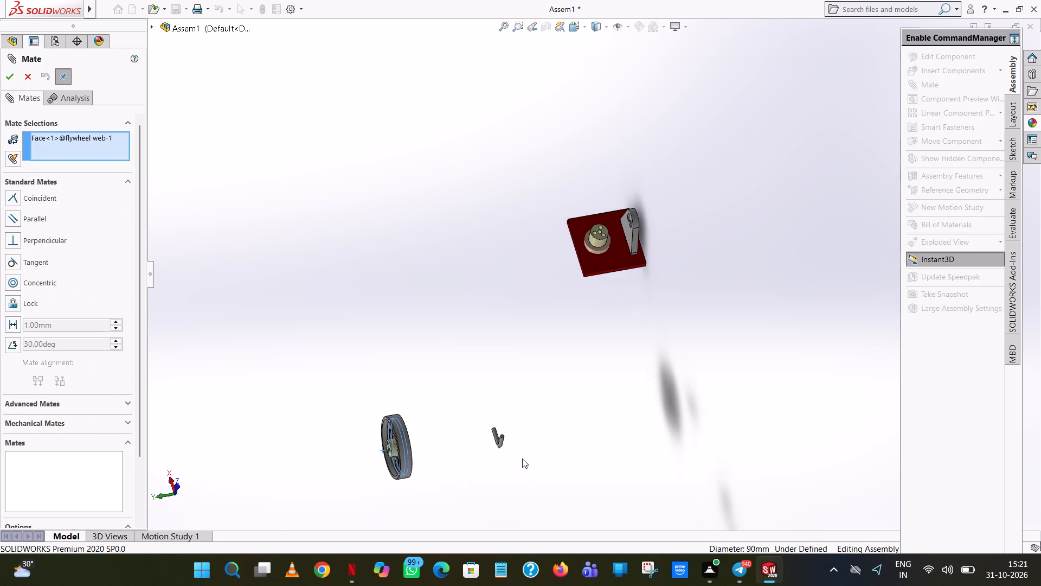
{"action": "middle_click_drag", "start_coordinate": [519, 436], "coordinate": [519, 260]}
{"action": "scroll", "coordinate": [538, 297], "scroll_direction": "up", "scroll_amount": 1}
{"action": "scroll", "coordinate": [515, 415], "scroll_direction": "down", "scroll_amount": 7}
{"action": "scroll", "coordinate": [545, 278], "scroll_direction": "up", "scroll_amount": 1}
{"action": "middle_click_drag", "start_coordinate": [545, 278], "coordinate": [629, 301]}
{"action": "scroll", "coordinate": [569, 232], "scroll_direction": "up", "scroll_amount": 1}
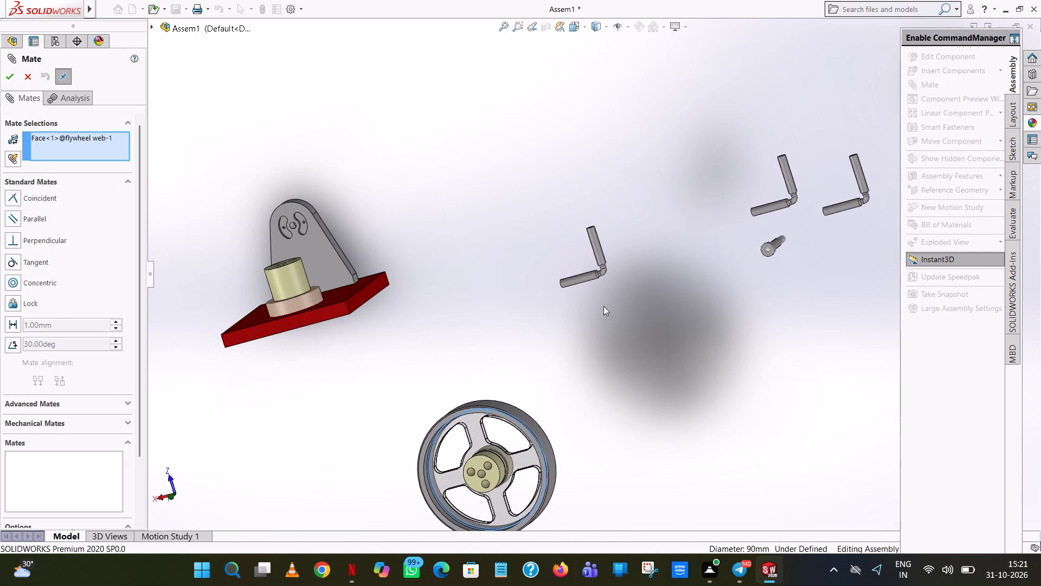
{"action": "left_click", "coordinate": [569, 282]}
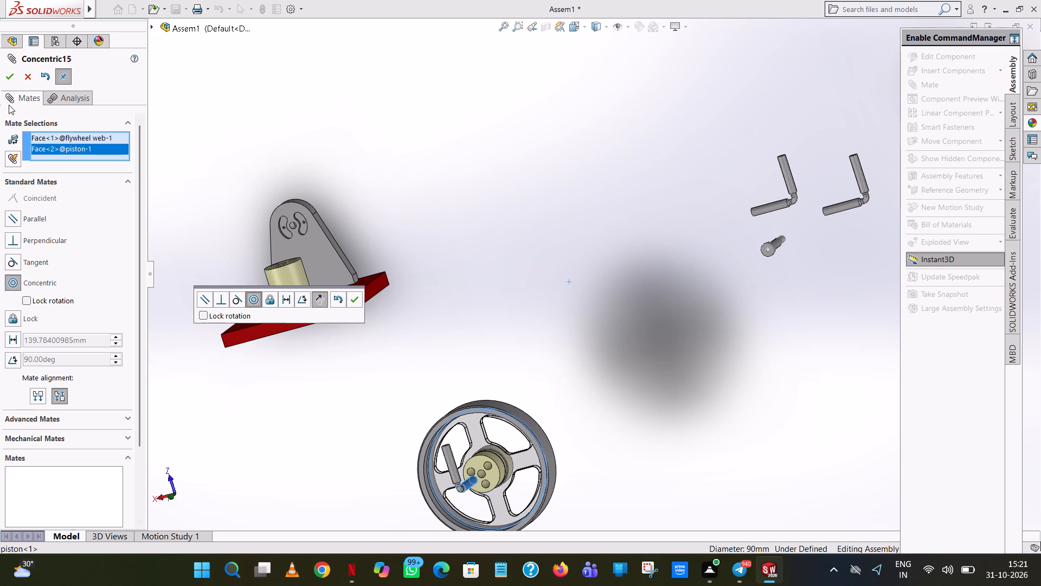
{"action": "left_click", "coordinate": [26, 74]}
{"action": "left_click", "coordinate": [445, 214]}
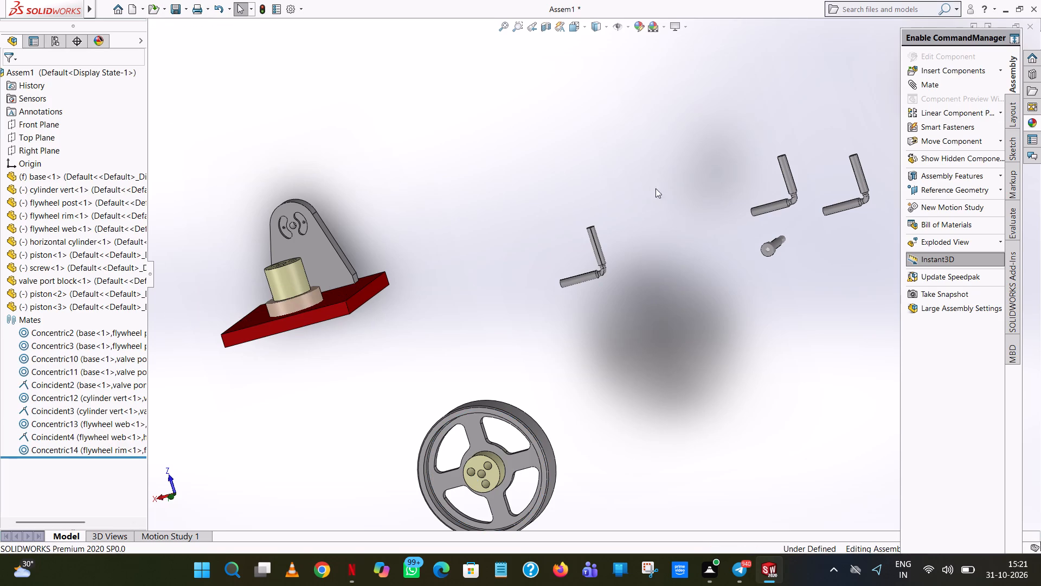
Add a concentric mate between one leg of the first piston and the vertical cylinder's hole farthest from the upright grey plate.
{"action": "left_click", "coordinate": [966, 95]}
{"action": "left_click", "coordinate": [958, 88]}
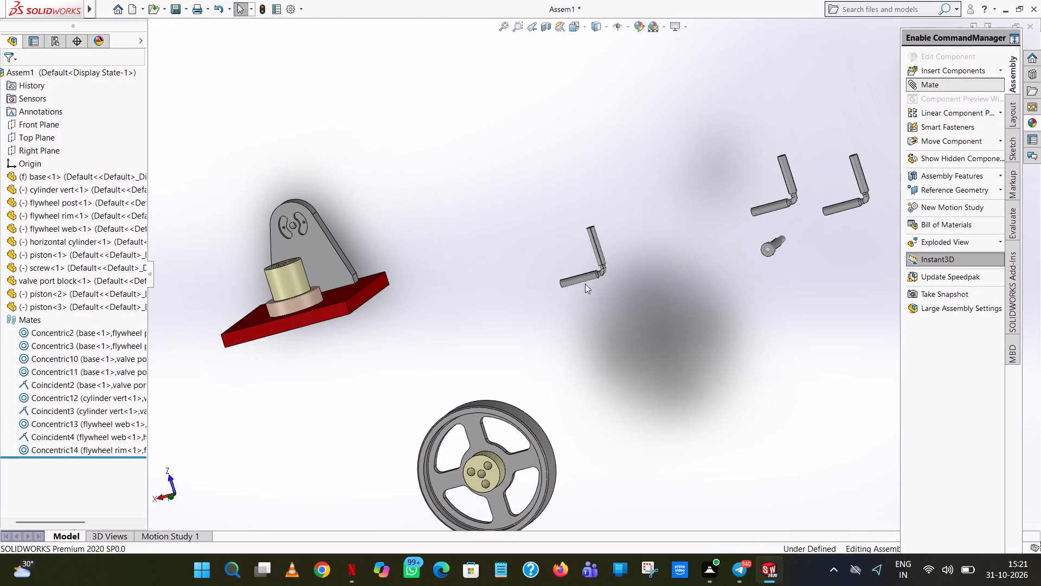
{"action": "left_click", "coordinate": [579, 279]}
{"action": "middle_click_drag", "start_coordinate": [390, 249], "coordinate": [422, 316]}
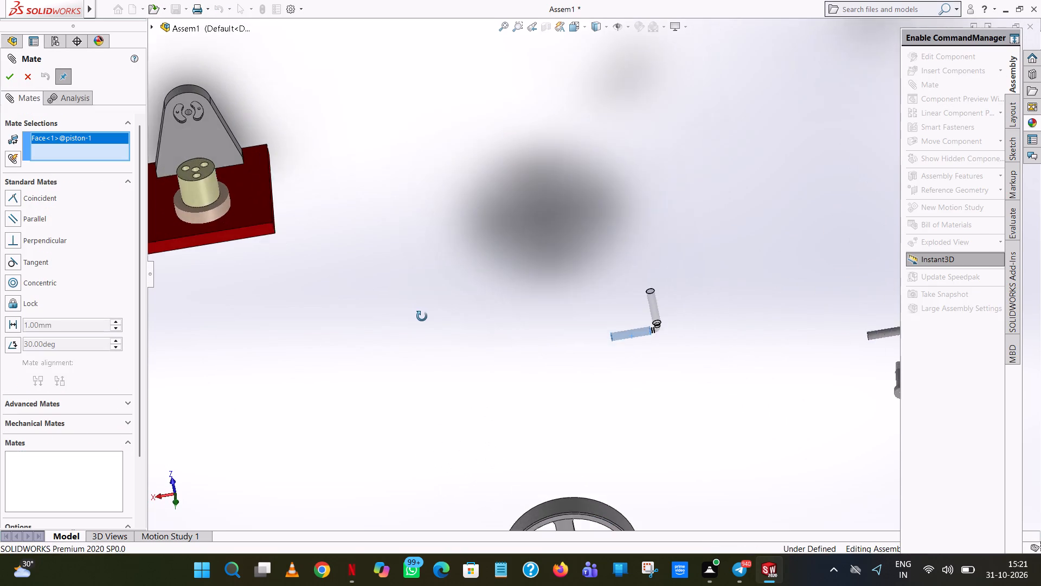
{"action": "middle_click_drag", "start_coordinate": [422, 316], "coordinate": [424, 320]}
{"action": "scroll", "coordinate": [208, 161], "scroll_direction": "down", "scroll_amount": 8}
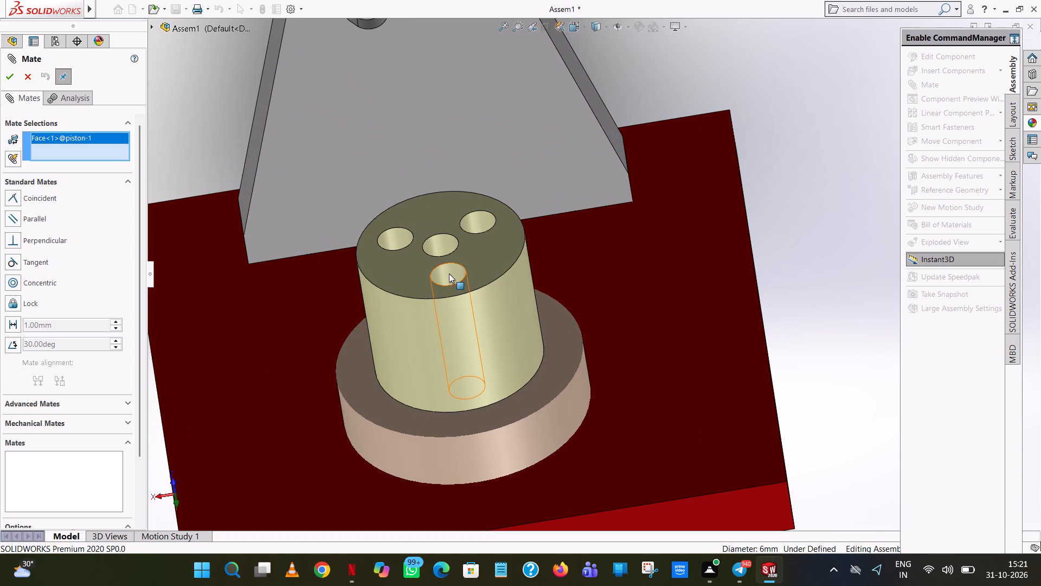
{"action": "left_click", "coordinate": [449, 273]}
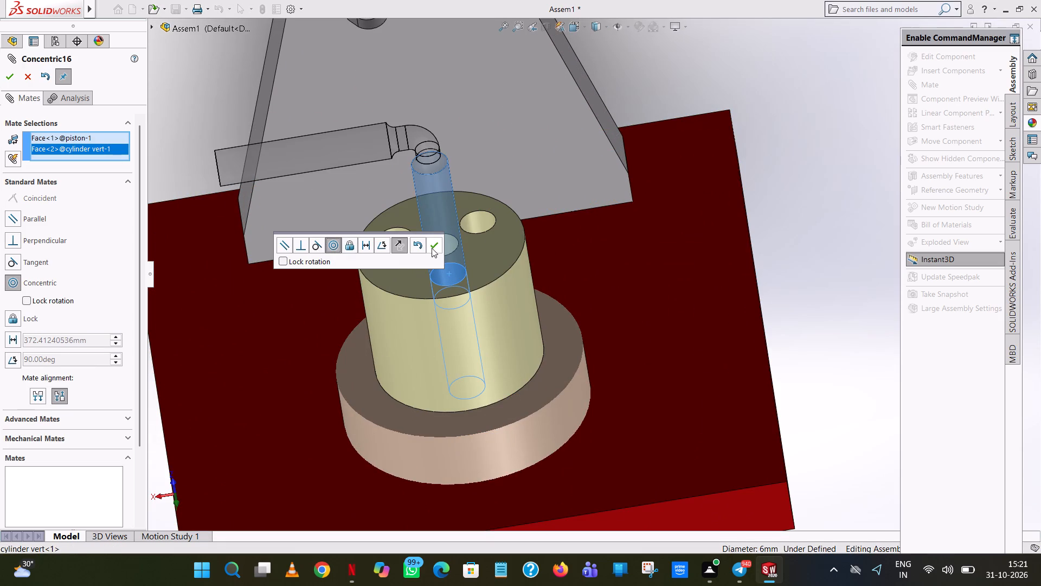
{"action": "left_click", "coordinate": [432, 247]}
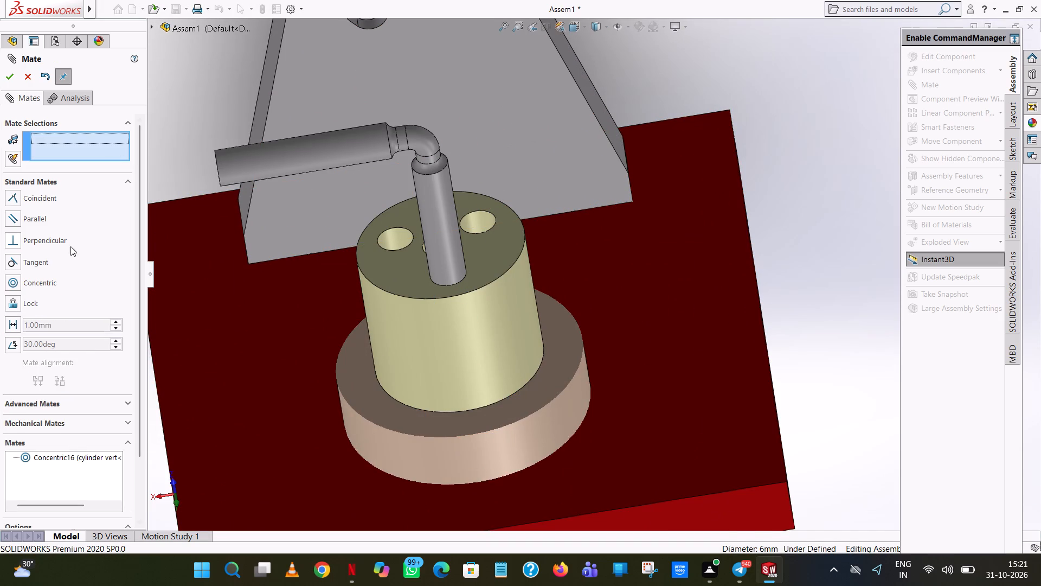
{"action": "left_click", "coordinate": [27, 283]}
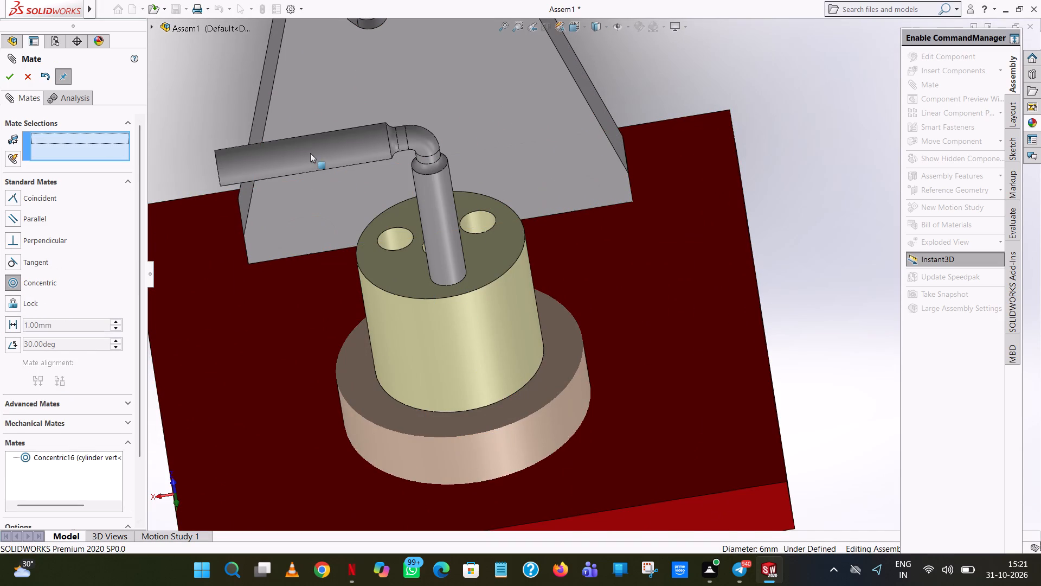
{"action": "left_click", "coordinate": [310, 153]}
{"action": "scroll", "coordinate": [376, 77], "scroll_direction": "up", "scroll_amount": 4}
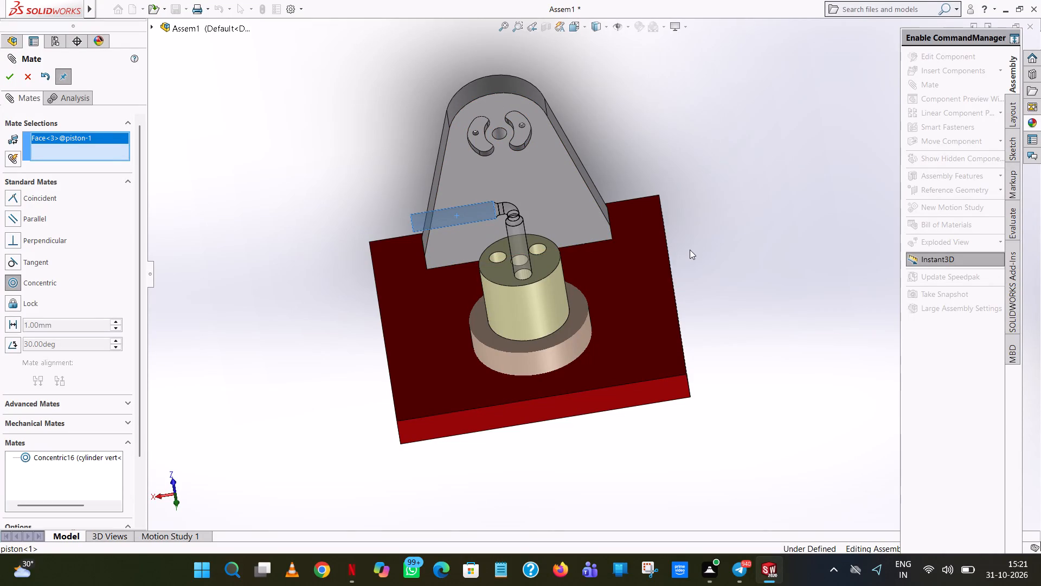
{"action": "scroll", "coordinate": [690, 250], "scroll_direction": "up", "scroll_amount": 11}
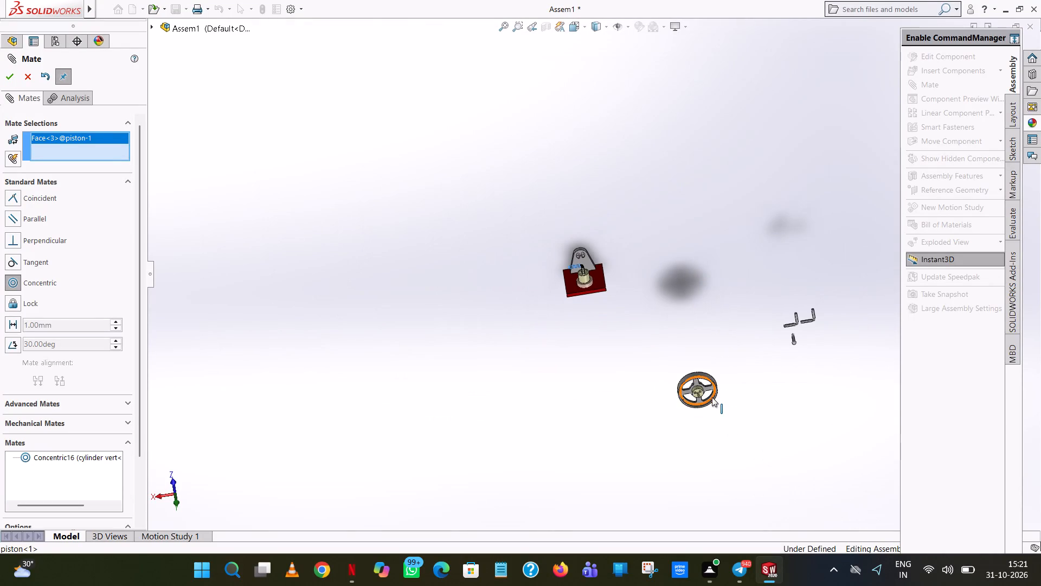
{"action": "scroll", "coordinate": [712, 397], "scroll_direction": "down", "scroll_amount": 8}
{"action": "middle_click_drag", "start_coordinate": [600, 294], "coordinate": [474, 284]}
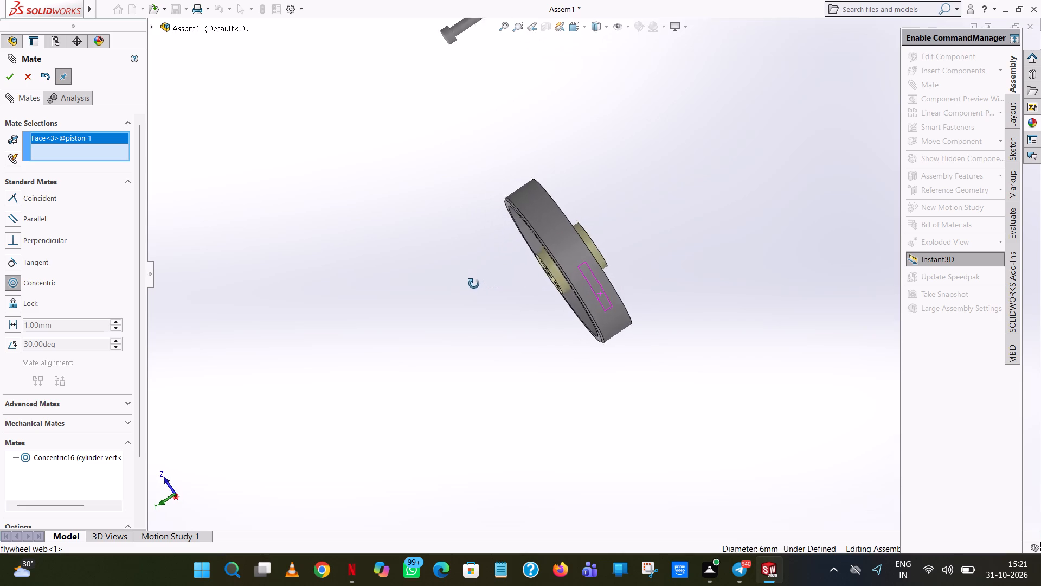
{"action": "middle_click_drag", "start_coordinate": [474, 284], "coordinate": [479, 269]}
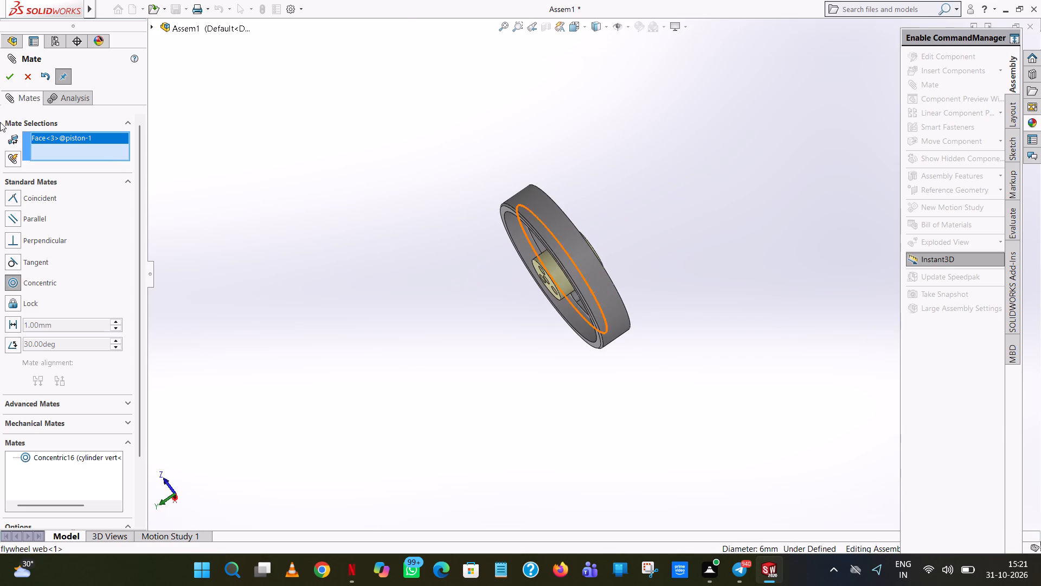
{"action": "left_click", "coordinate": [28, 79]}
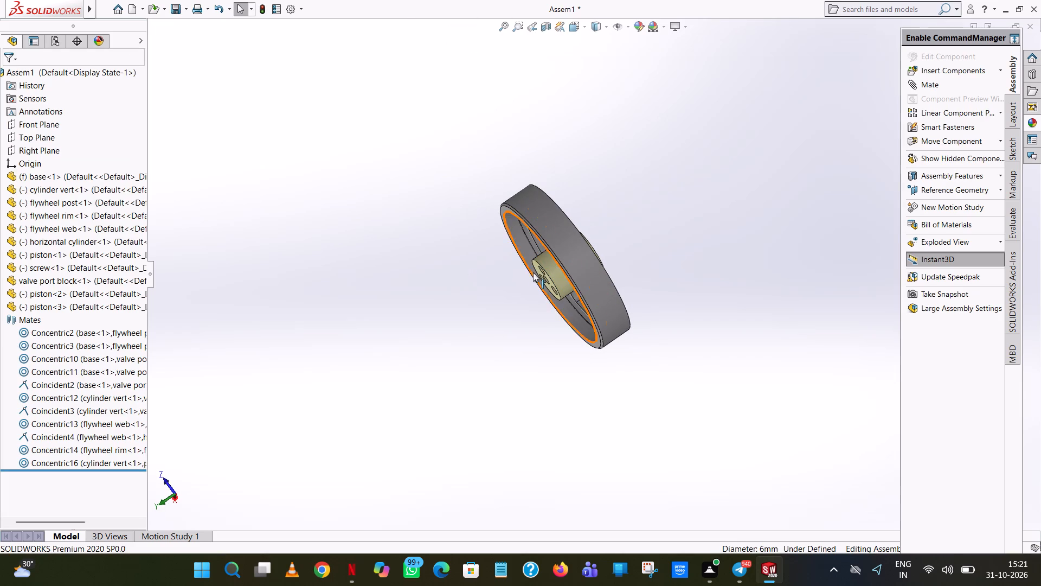
Examine the flywheel rim, web and horizontal cylinder from both faces and edge-on to judge how they sit together.
{"action": "middle_click_drag", "start_coordinate": [549, 265], "coordinate": [514, 227]}
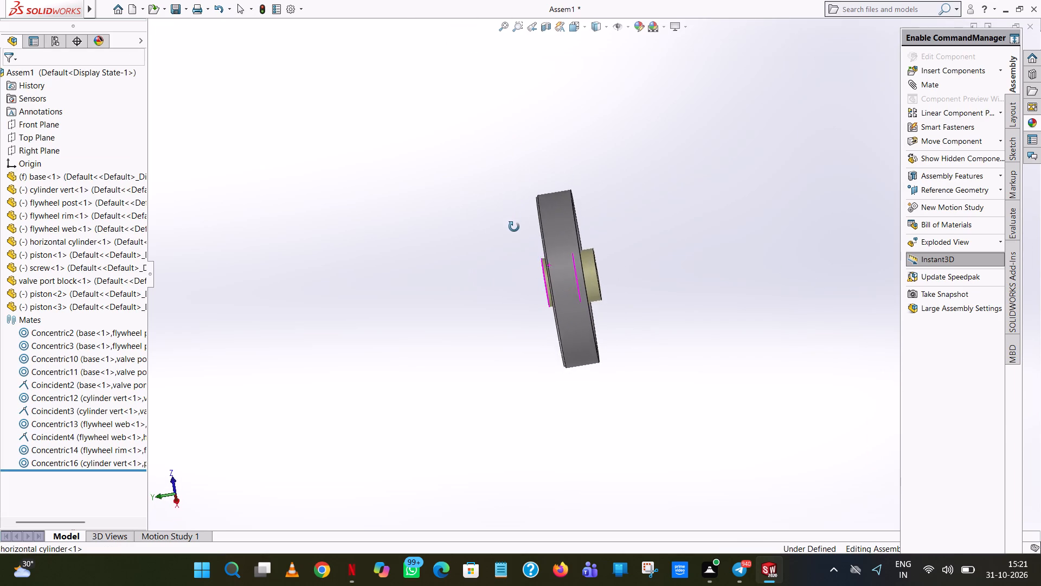
{"action": "middle_click_drag", "start_coordinate": [514, 227], "coordinate": [625, 226]}
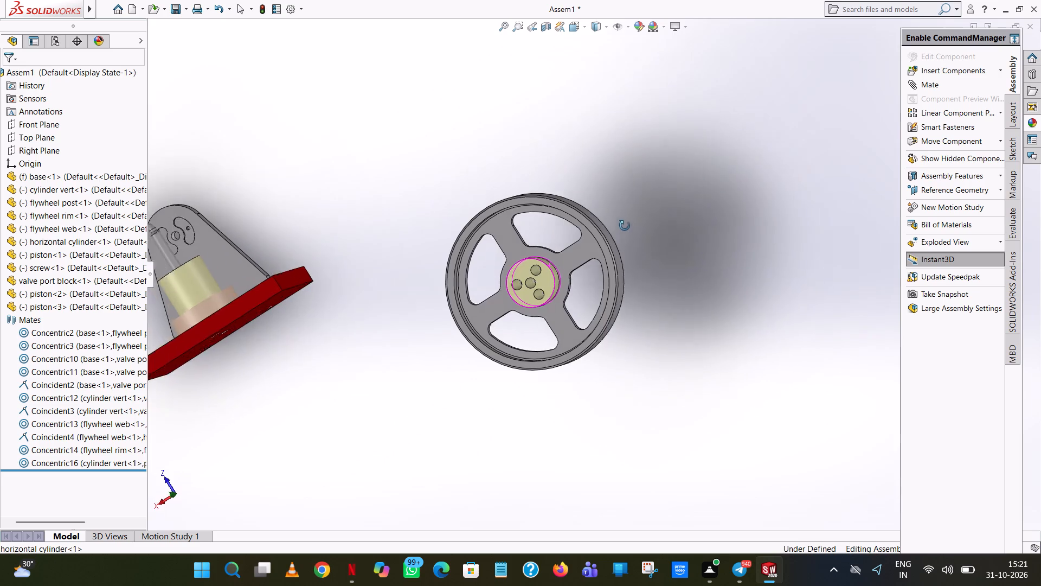
{"action": "middle_click_drag", "start_coordinate": [625, 226], "coordinate": [581, 195]}
{"action": "scroll", "coordinate": [581, 195], "scroll_direction": "down", "scroll_amount": 1}
{"action": "scroll", "coordinate": [581, 197], "scroll_direction": "up", "scroll_amount": 1}
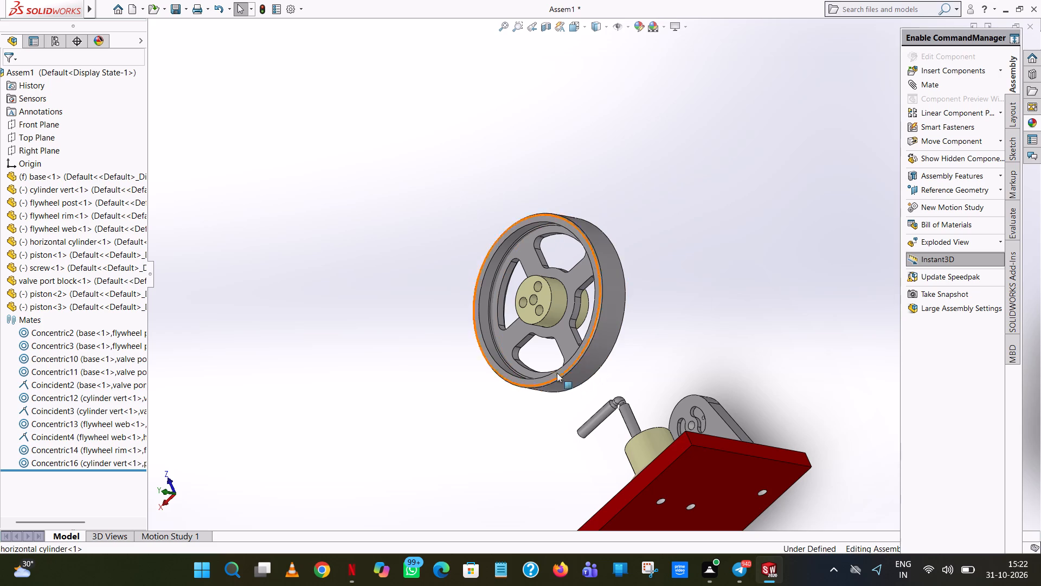
{"action": "middle_click_drag", "start_coordinate": [556, 372], "coordinate": [556, 0]}
{"action": "middle_click_drag", "start_coordinate": [606, 444], "coordinate": [438, 292]}
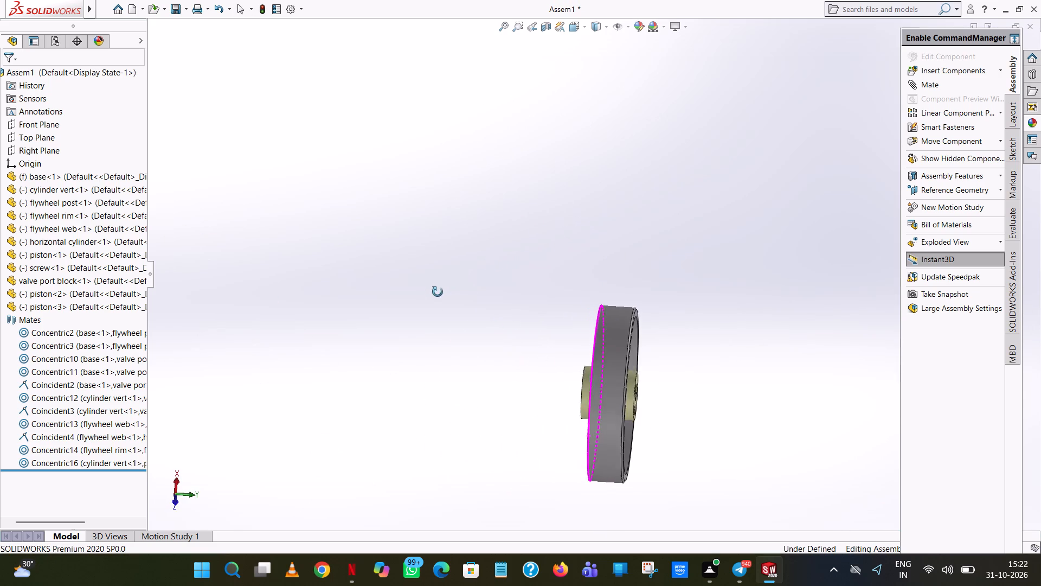
{"action": "middle_click_drag", "start_coordinate": [438, 292], "coordinate": [547, 396]}
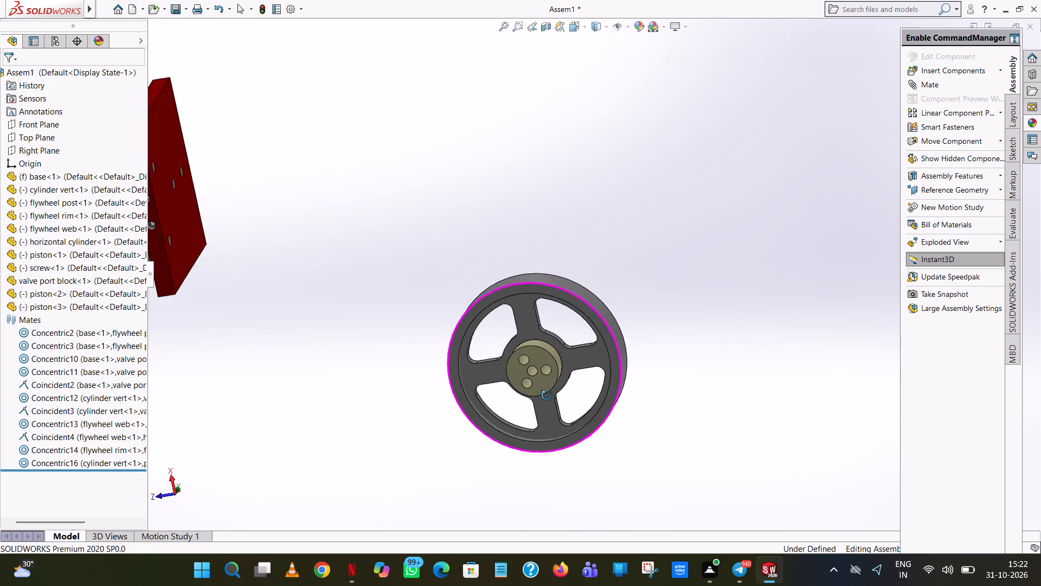
{"action": "middle_click_drag", "start_coordinate": [547, 396], "coordinate": [522, 362]}
{"action": "right_click", "coordinate": [520, 308]}
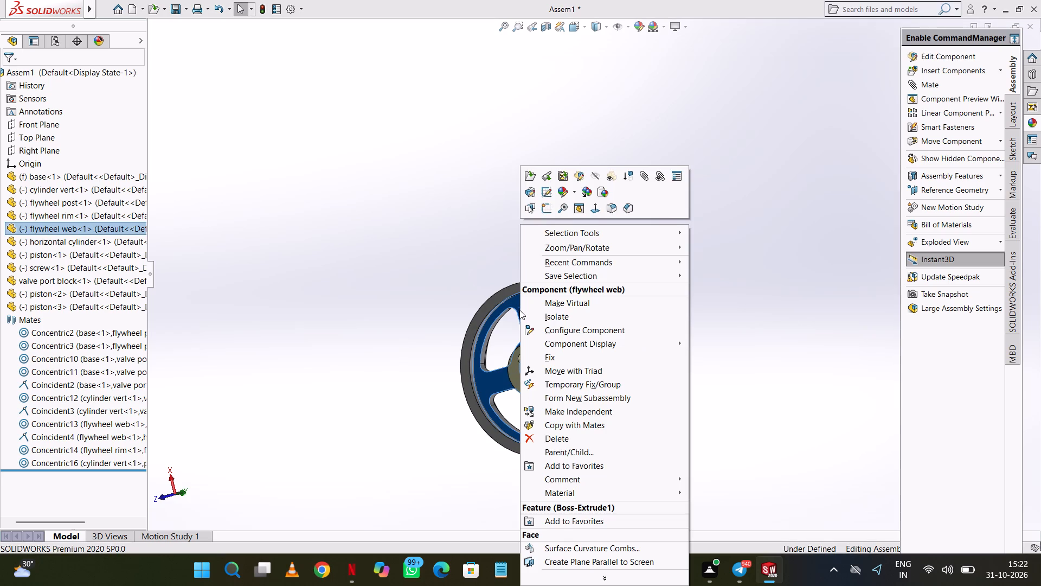
{"action": "left_click", "coordinate": [819, 197]}
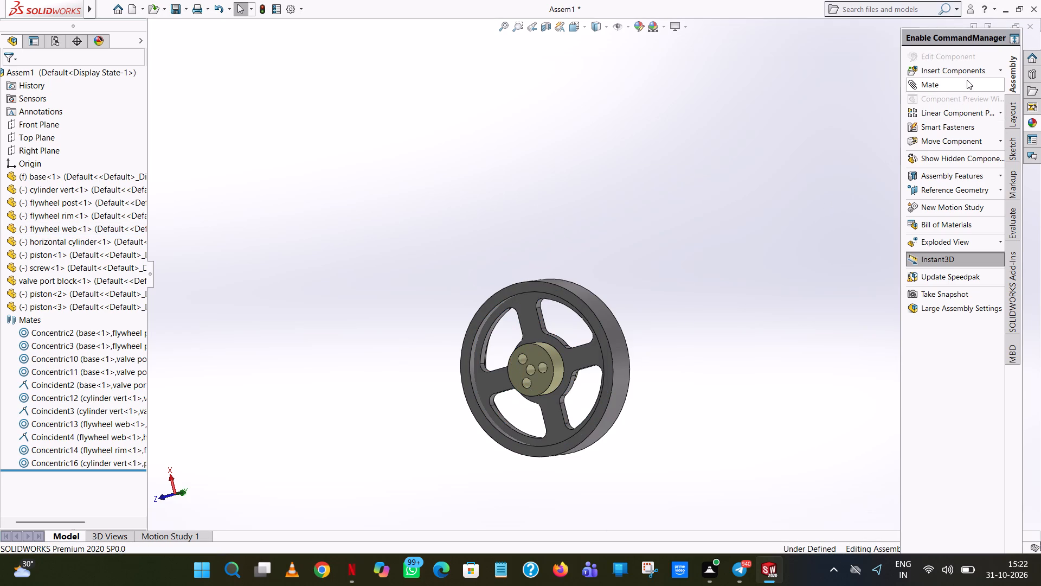
Add a Lock mate between the flywheel rim and the flywheel web.
{"action": "left_click", "coordinate": [967, 80]}
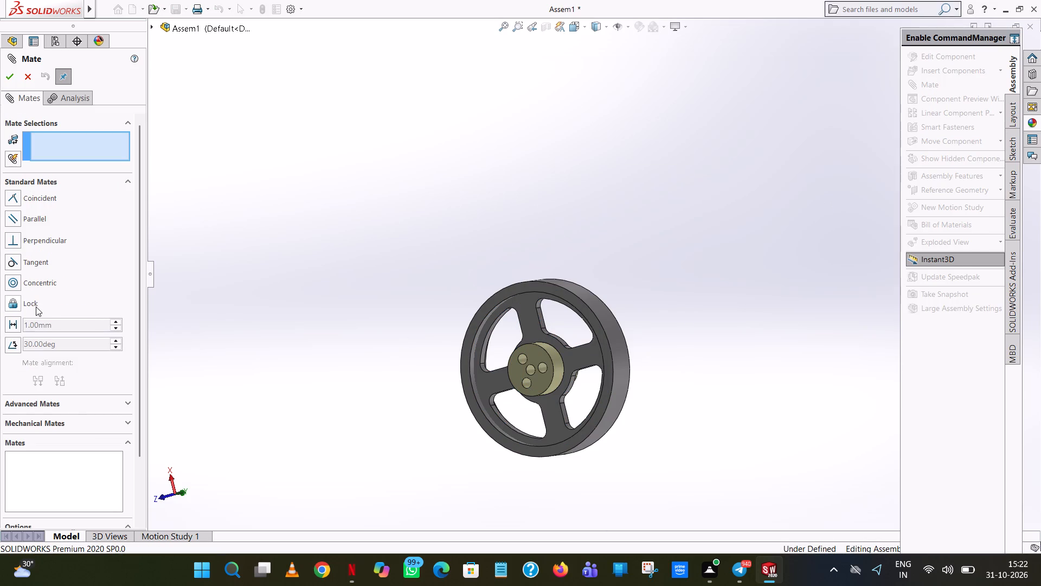
{"action": "left_click", "coordinate": [36, 305]}
{"action": "left_click", "coordinate": [529, 320]}
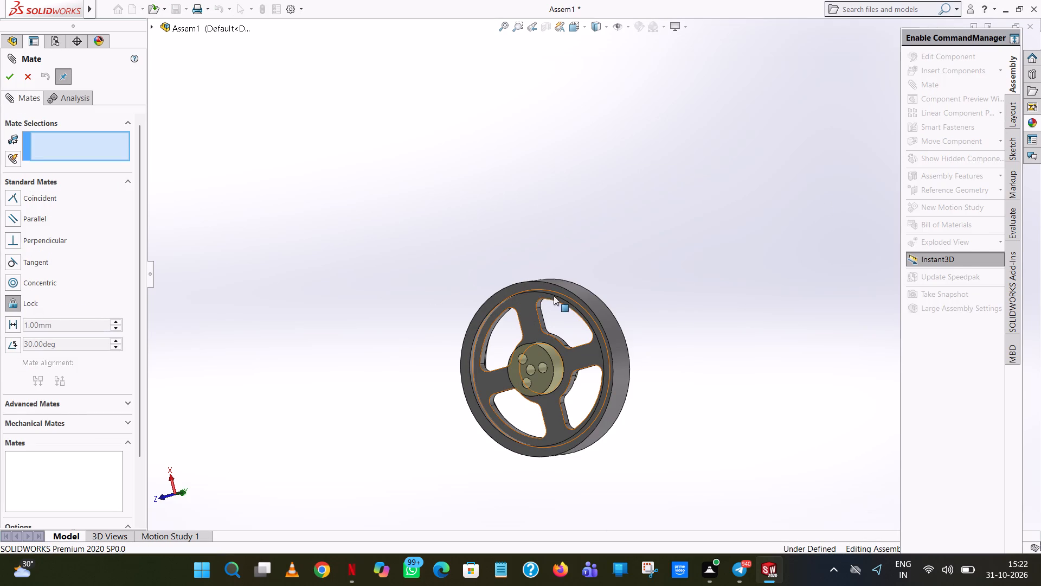
{"action": "left_click", "coordinate": [562, 290]}
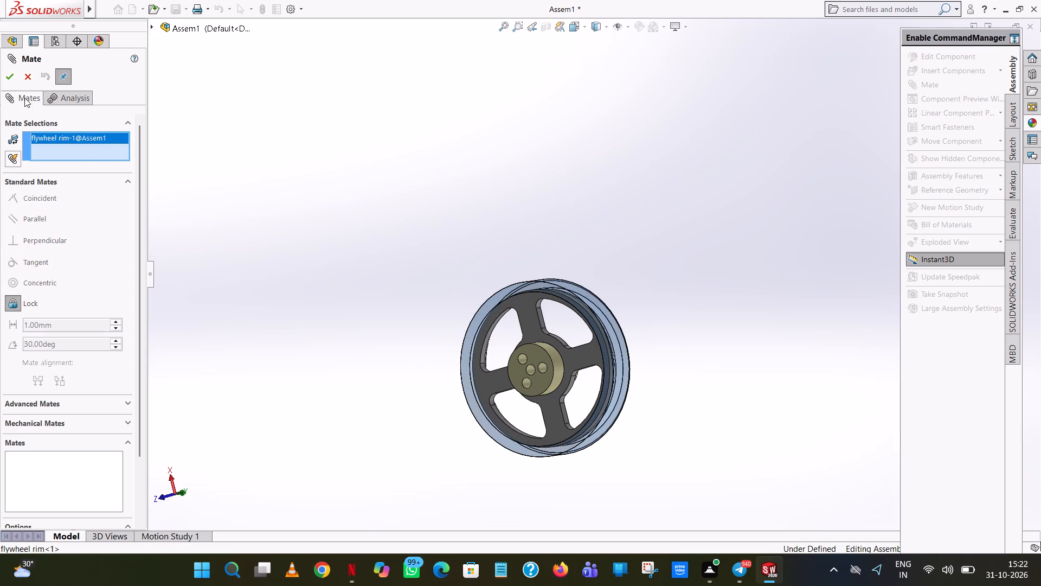
{"action": "left_click", "coordinate": [3, 78]}
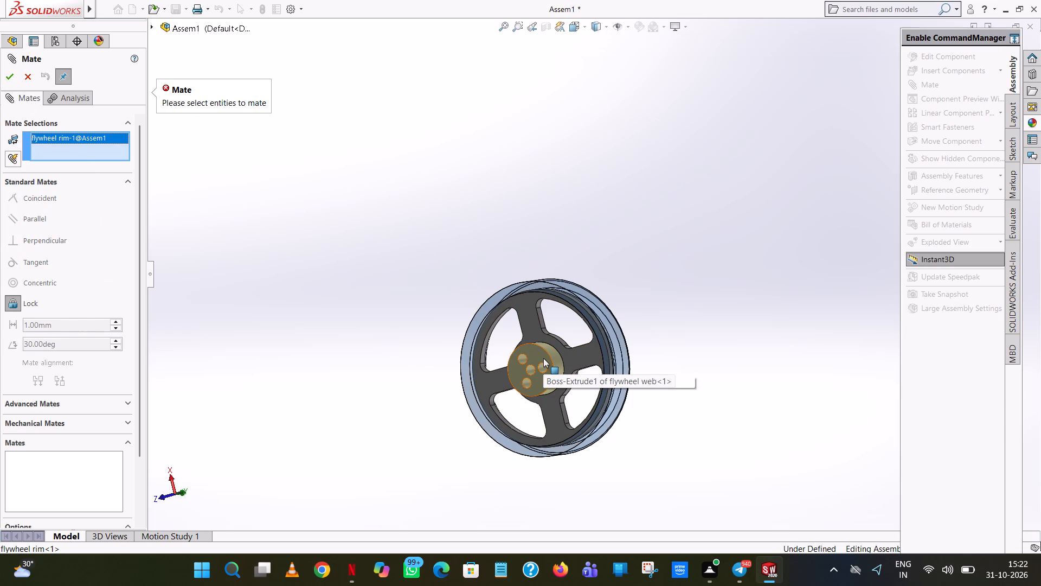
{"action": "left_click", "coordinate": [528, 307]}
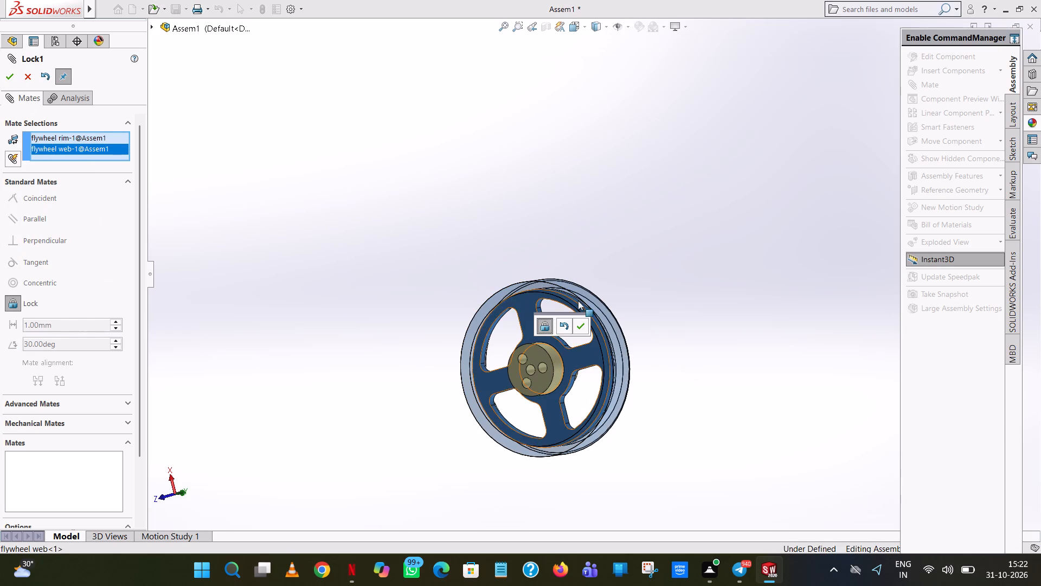
{"action": "left_click", "coordinate": [580, 325]}
Add a concentric mate between one of the horizontal cylinder's three outer holes and the free leg of the piston in the vertical cylinder.
{"action": "scroll", "coordinate": [629, 322], "scroll_direction": "up", "scroll_amount": 4}
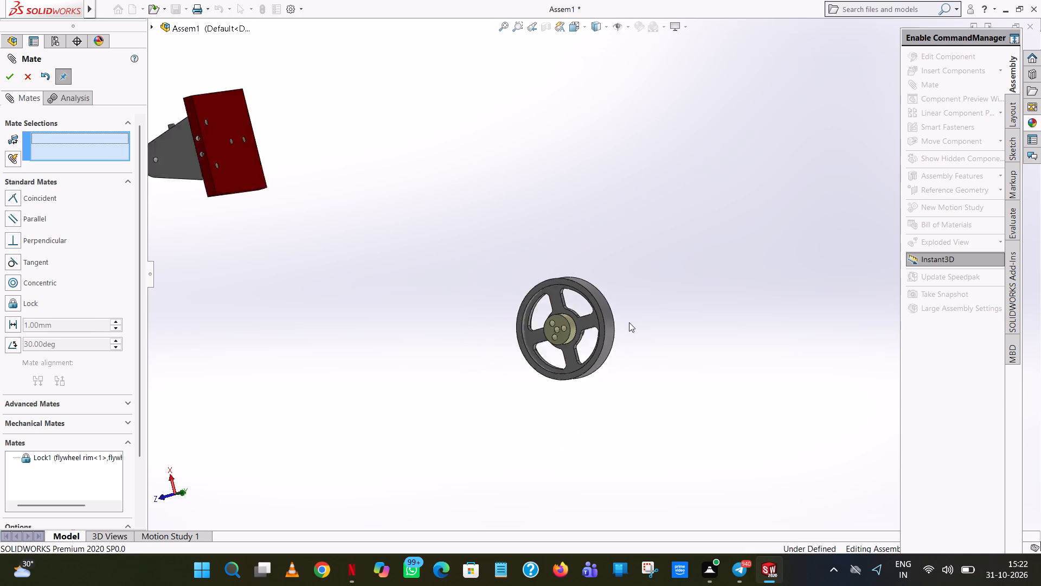
{"action": "scroll", "coordinate": [629, 322], "scroll_direction": "up", "scroll_amount": 1}
{"action": "middle_click_drag", "start_coordinate": [629, 323], "coordinate": [582, 271]}
{"action": "scroll", "coordinate": [640, 326], "scroll_direction": "down", "scroll_amount": 6}
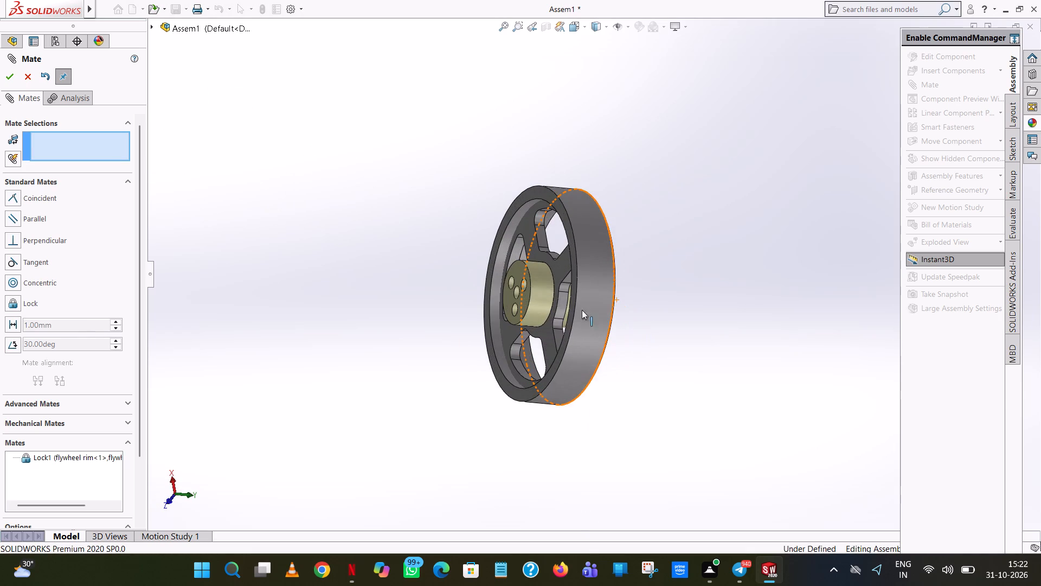
{"action": "left_click", "coordinate": [16, 283]}
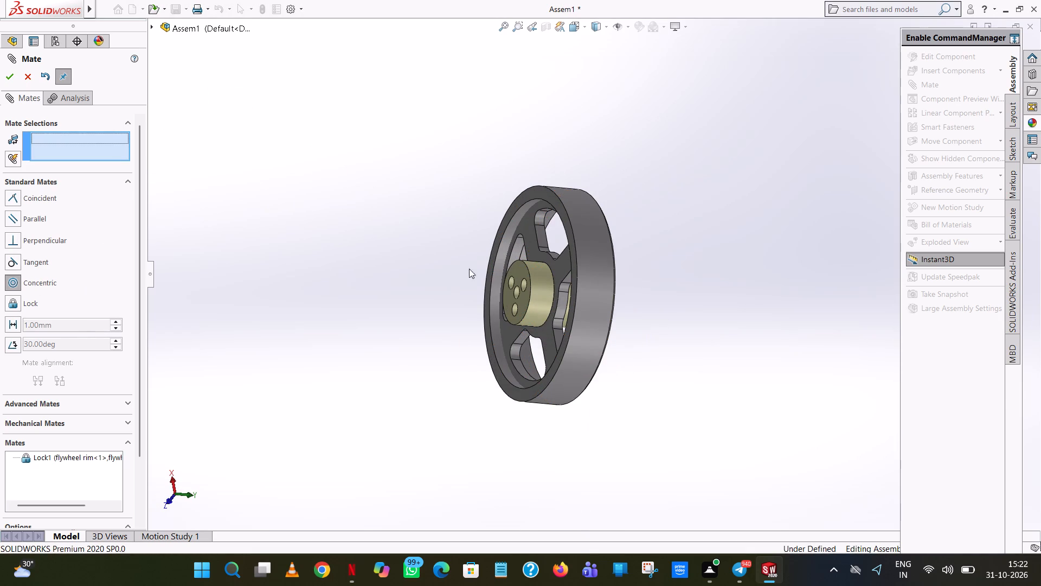
{"action": "middle_click_drag", "start_coordinate": [538, 289], "coordinate": [611, 286]}
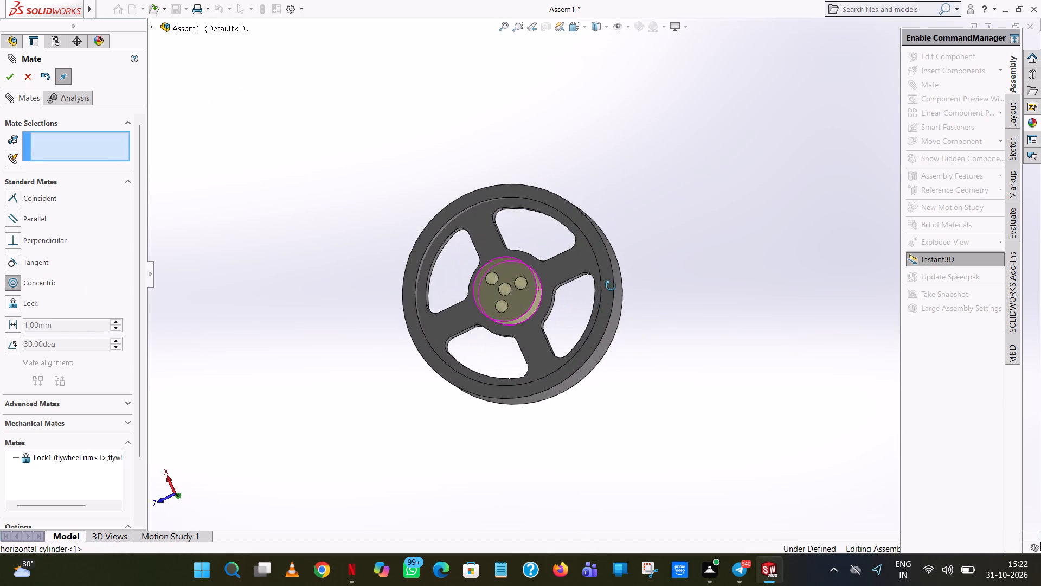
{"action": "middle_click_drag", "start_coordinate": [611, 286], "coordinate": [618, 277]}
{"action": "scroll", "coordinate": [505, 306], "scroll_direction": "down", "scroll_amount": 2}
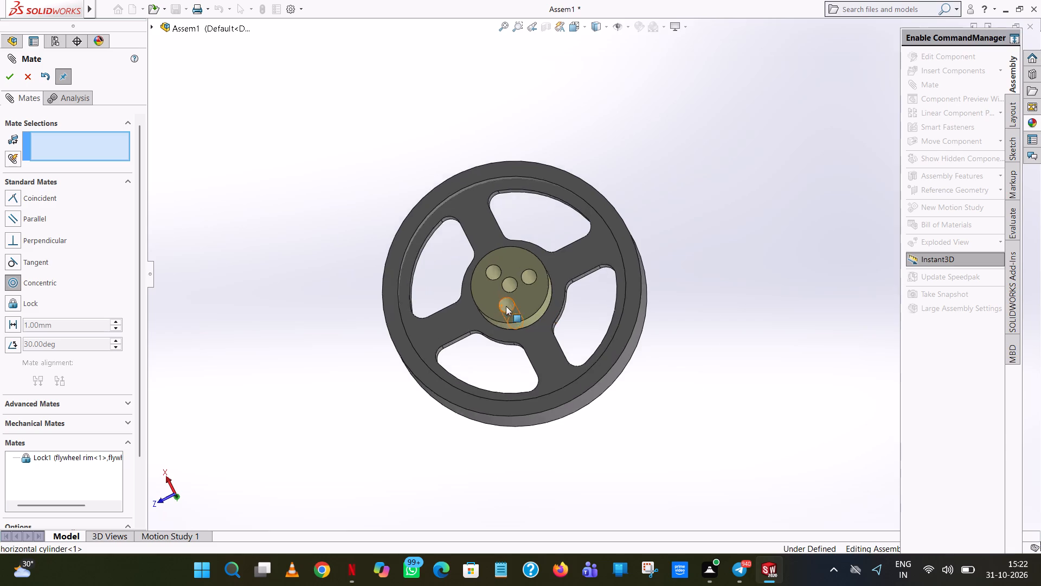
{"action": "scroll", "coordinate": [506, 306], "scroll_direction": "down", "scroll_amount": 3}
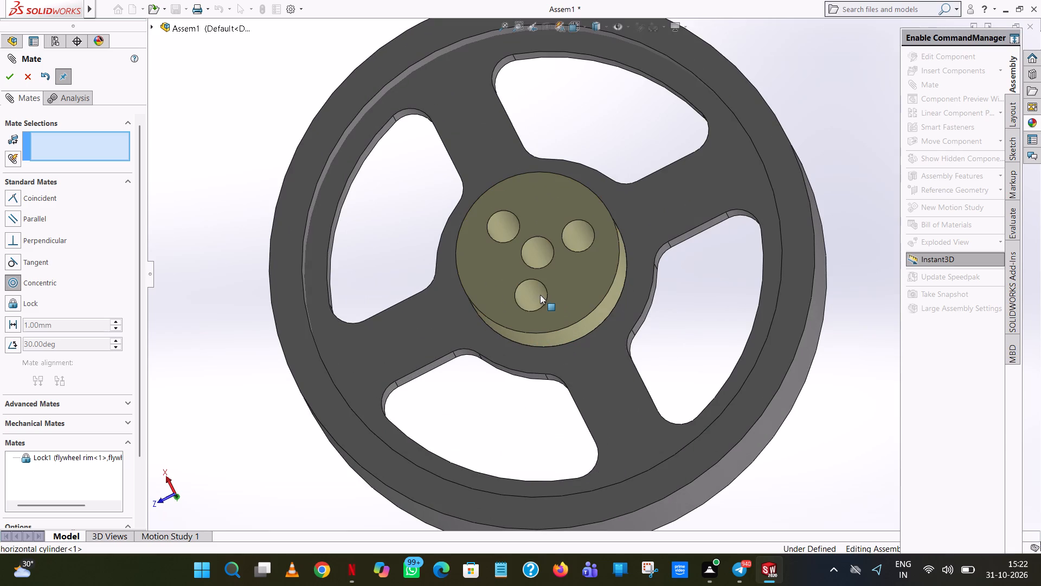
{"action": "left_click", "coordinate": [533, 291]}
{"action": "scroll", "coordinate": [533, 291], "scroll_direction": "up", "scroll_amount": 15}
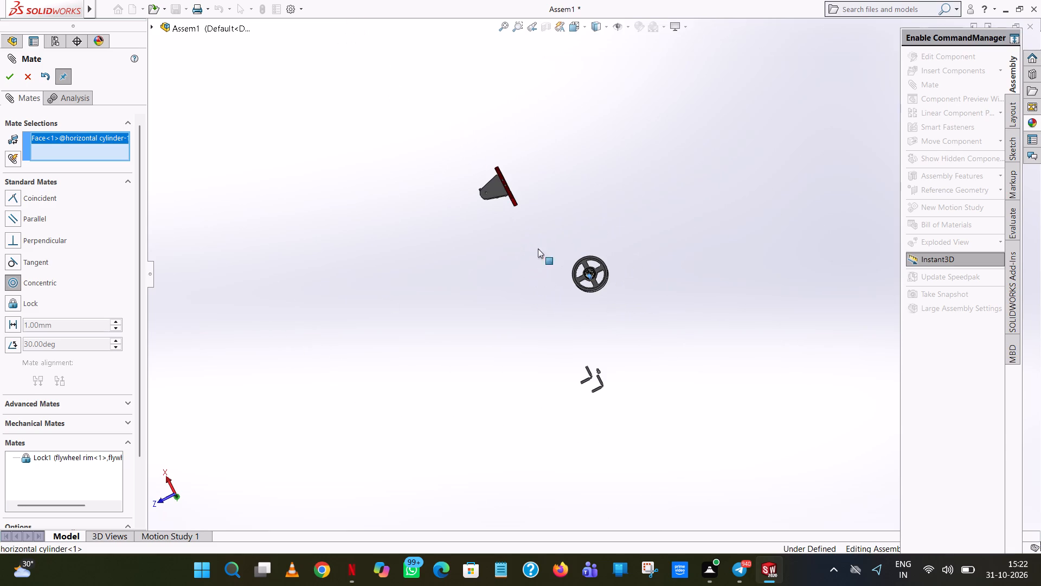
{"action": "scroll", "coordinate": [563, 287], "scroll_direction": "up", "scroll_amount": 3}
{"action": "scroll", "coordinate": [562, 191], "scroll_direction": "down", "scroll_amount": 10}
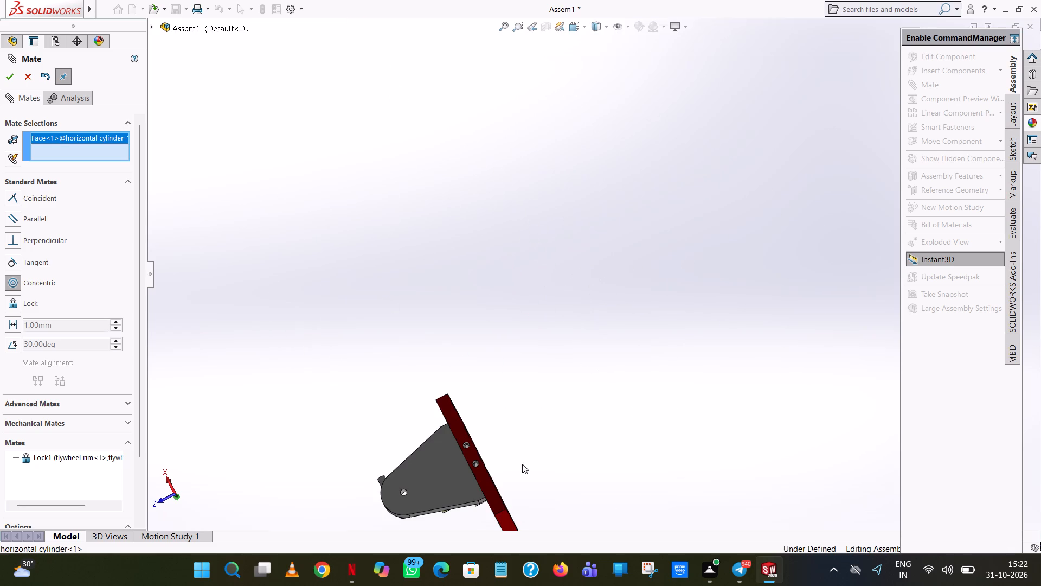
{"action": "scroll", "coordinate": [513, 461], "scroll_direction": "down", "scroll_amount": 2}
{"action": "middle_click_drag", "start_coordinate": [513, 461], "coordinate": [614, 309]}
{"action": "scroll", "coordinate": [421, 465], "scroll_direction": "up", "scroll_amount": 4}
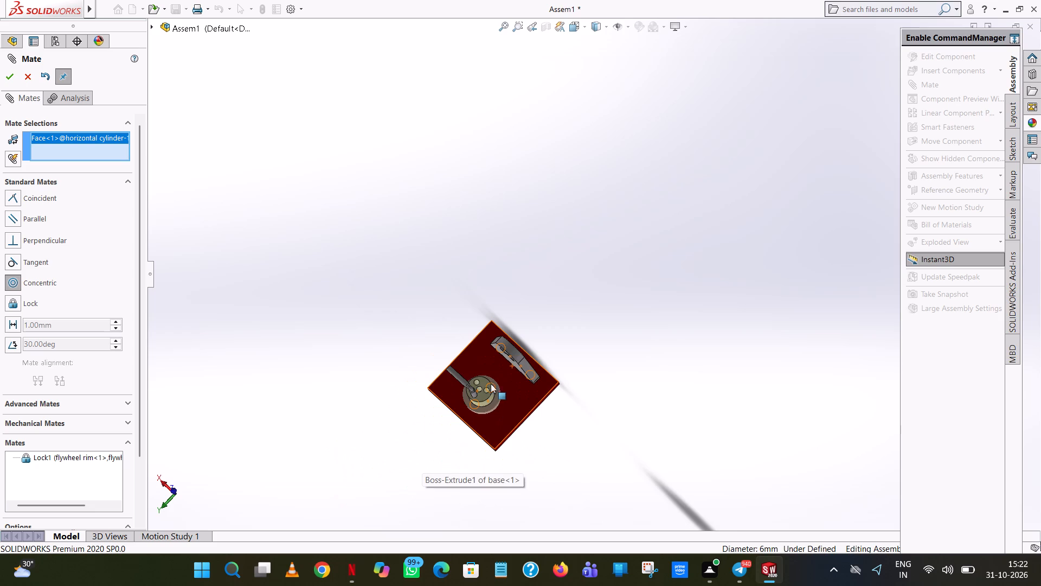
{"action": "scroll", "coordinate": [492, 381], "scroll_direction": "down", "scroll_amount": 5}
{"action": "left_click", "coordinate": [429, 315]}
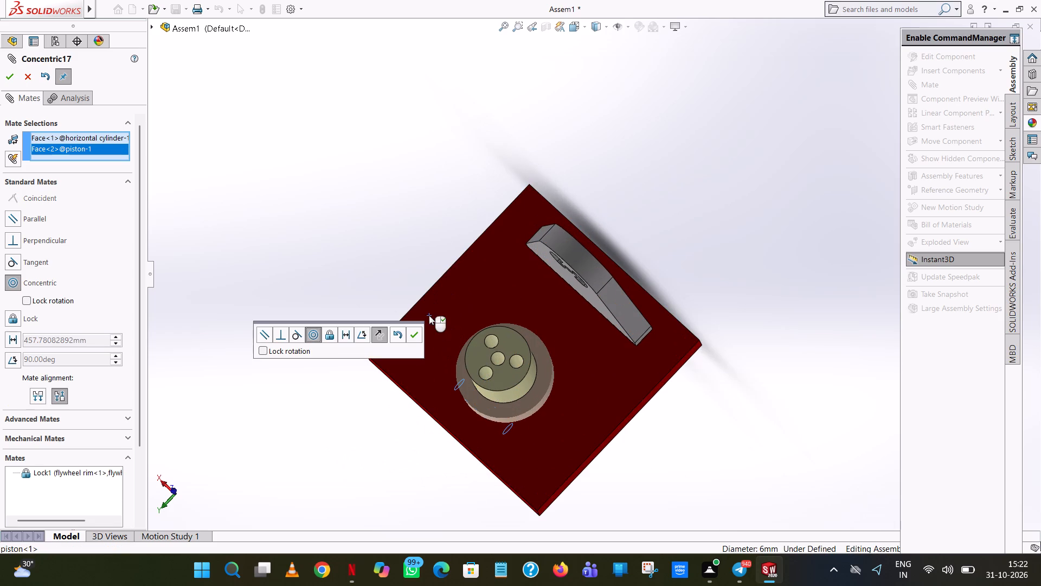
{"action": "left_click", "coordinate": [410, 330]}
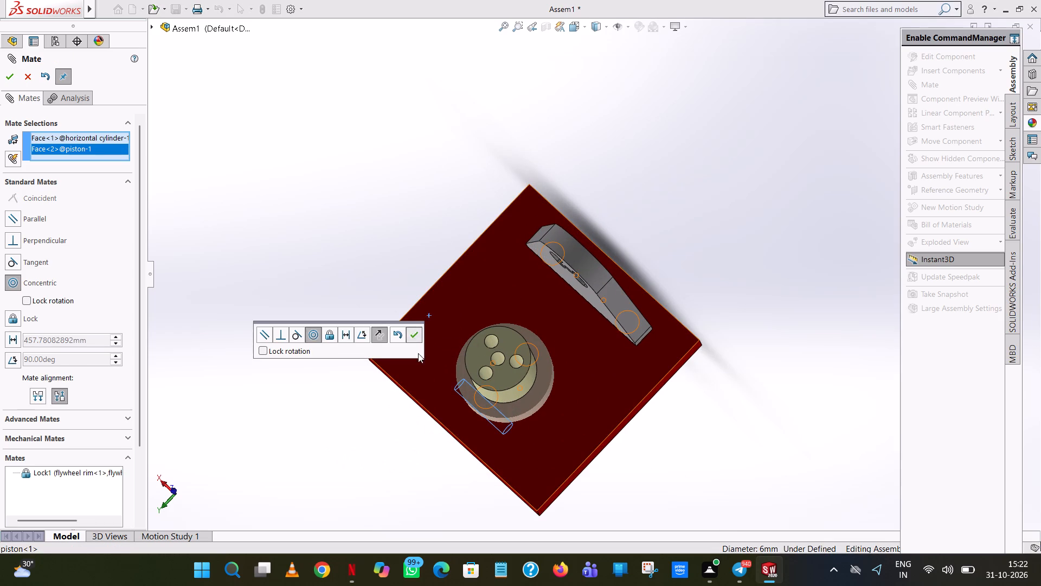
Bring the locked flywheel over to the base, above the vertical cylinder, and finish mating.
{"action": "middle_click_drag", "start_coordinate": [445, 468], "coordinate": [528, 324]}
{"action": "scroll", "coordinate": [505, 378], "scroll_direction": "up", "scroll_amount": 7}
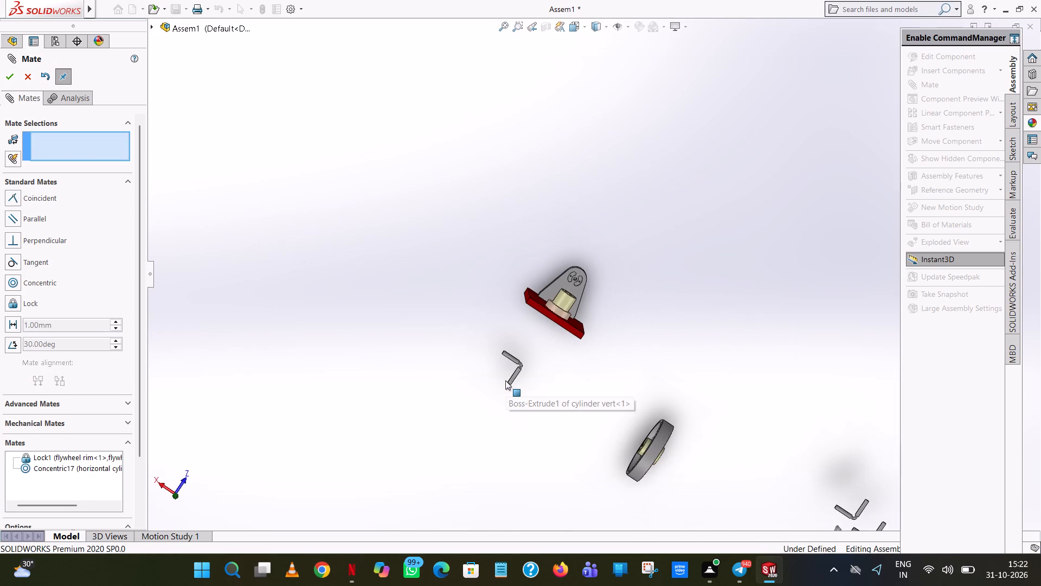
{"action": "scroll", "coordinate": [497, 381], "scroll_direction": "up", "scroll_amount": 6}
{"action": "scroll", "coordinate": [606, 317], "scroll_direction": "down", "scroll_amount": 6}
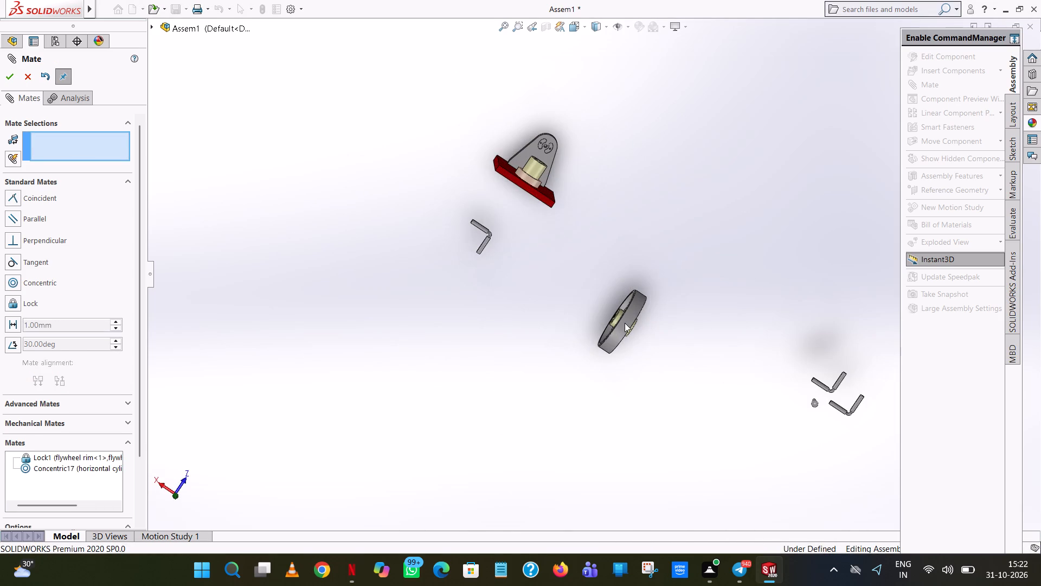
{"action": "left_click_drag", "start_coordinate": [625, 322], "coordinate": [549, 135]}
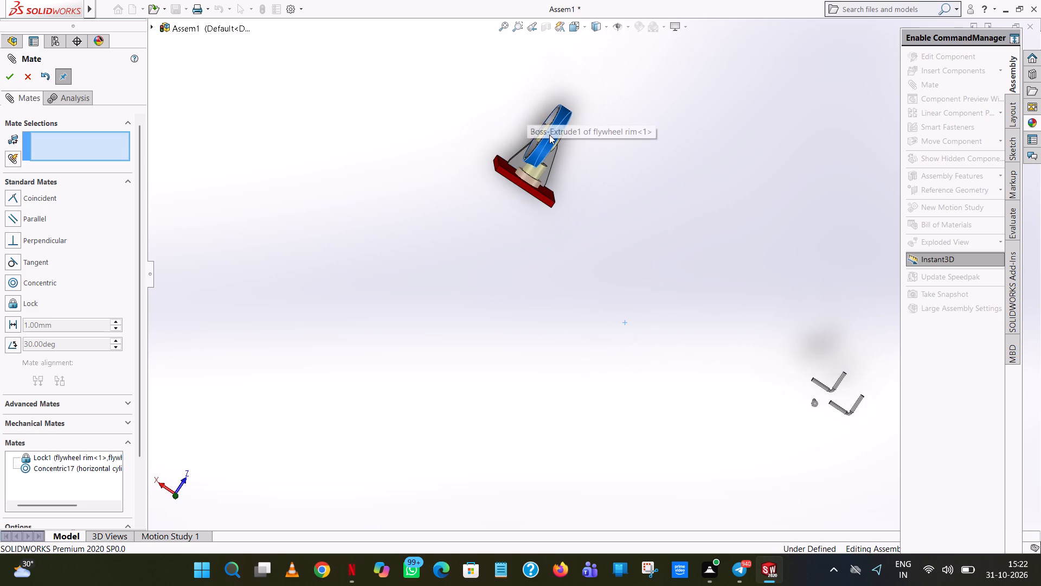
{"action": "left_click_drag", "start_coordinate": [549, 135], "coordinate": [550, 135]}
{"action": "left_click", "coordinate": [4, 80]}
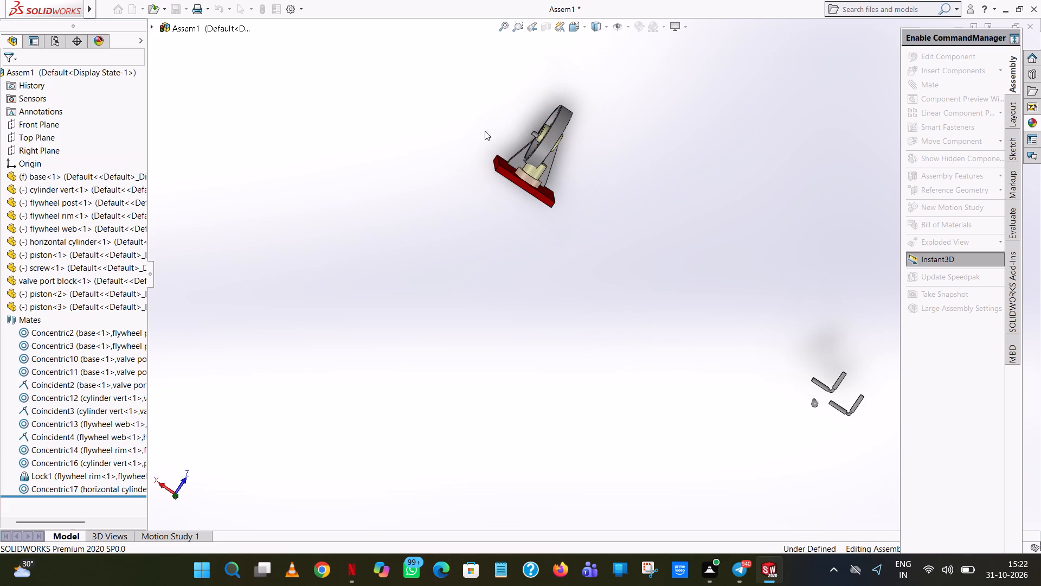
Pull the flywheel clear of the vertical cylinder and its piston, beyond the edge of the base.
{"action": "scroll", "coordinate": [491, 136], "scroll_direction": "down", "scroll_amount": 6}
{"action": "middle_click_drag", "start_coordinate": [592, 263], "coordinate": [487, 218]}
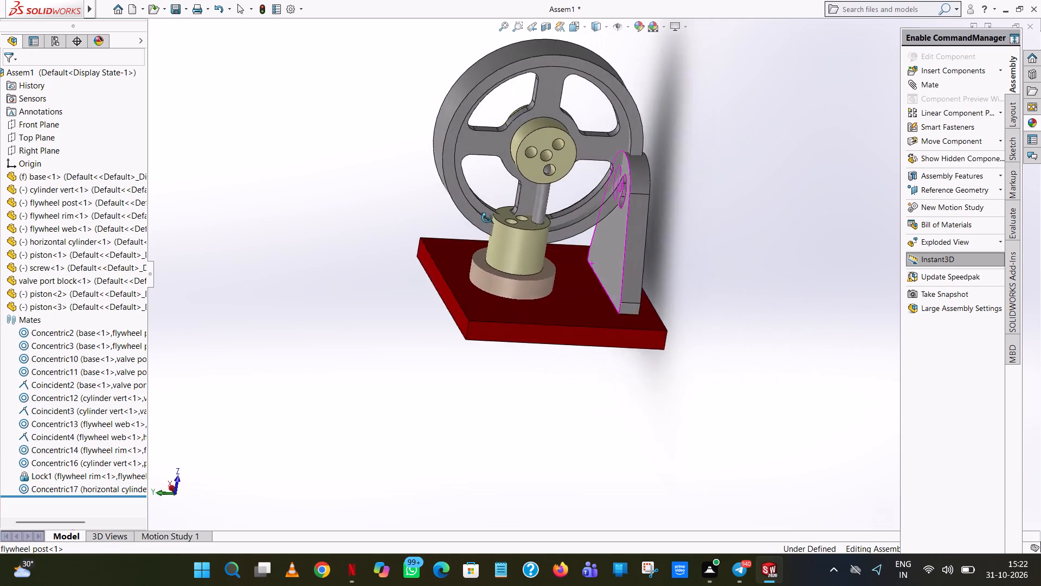
{"action": "middle_click_drag", "start_coordinate": [487, 218], "coordinate": [510, 368]}
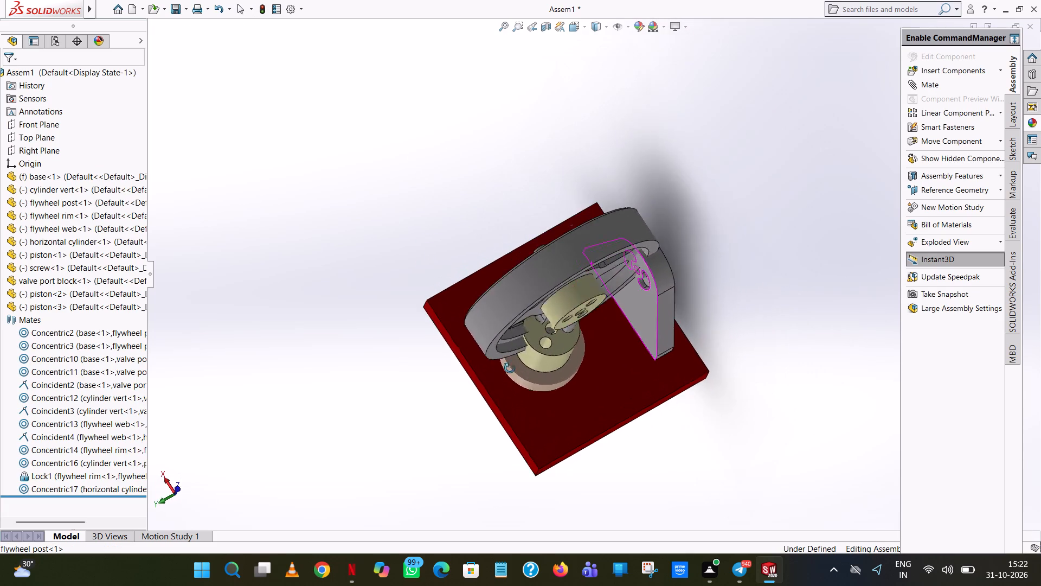
{"action": "middle_click_drag", "start_coordinate": [510, 368], "coordinate": [509, 422]}
{"action": "left_click_drag", "start_coordinate": [549, 358], "coordinate": [476, 250]}
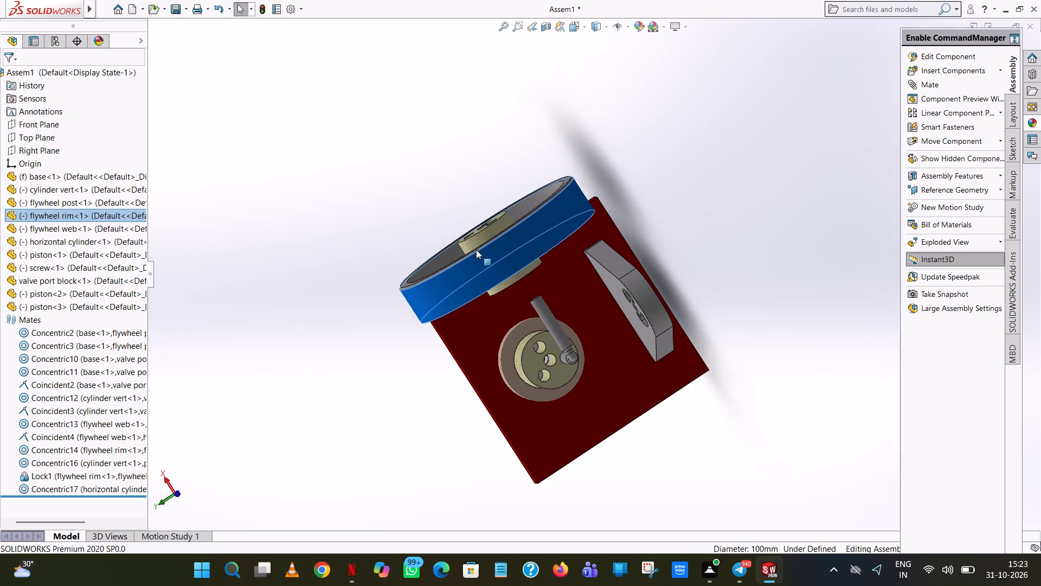
{"action": "left_click_drag", "start_coordinate": [476, 250], "coordinate": [457, 207]}
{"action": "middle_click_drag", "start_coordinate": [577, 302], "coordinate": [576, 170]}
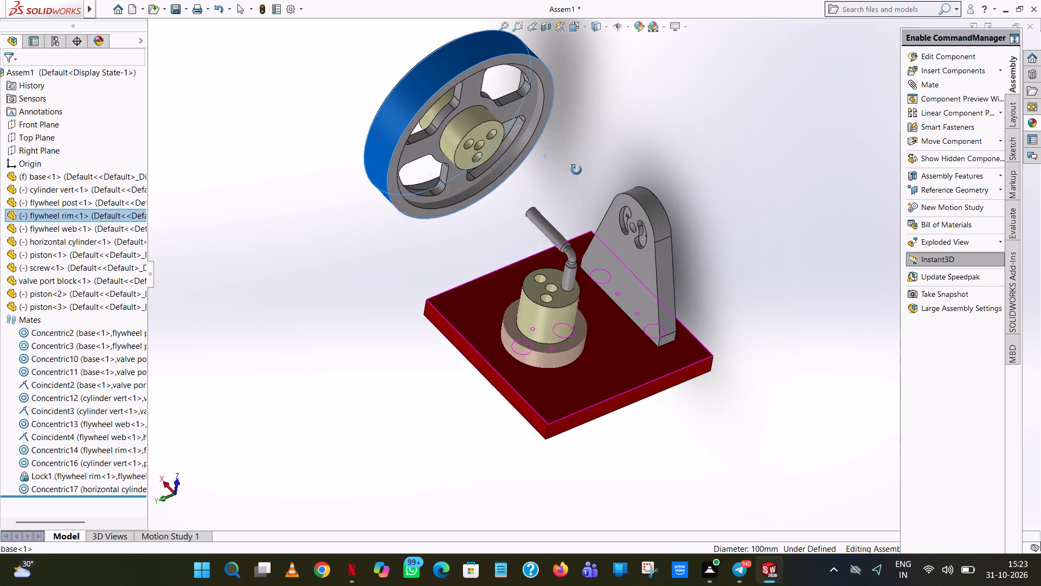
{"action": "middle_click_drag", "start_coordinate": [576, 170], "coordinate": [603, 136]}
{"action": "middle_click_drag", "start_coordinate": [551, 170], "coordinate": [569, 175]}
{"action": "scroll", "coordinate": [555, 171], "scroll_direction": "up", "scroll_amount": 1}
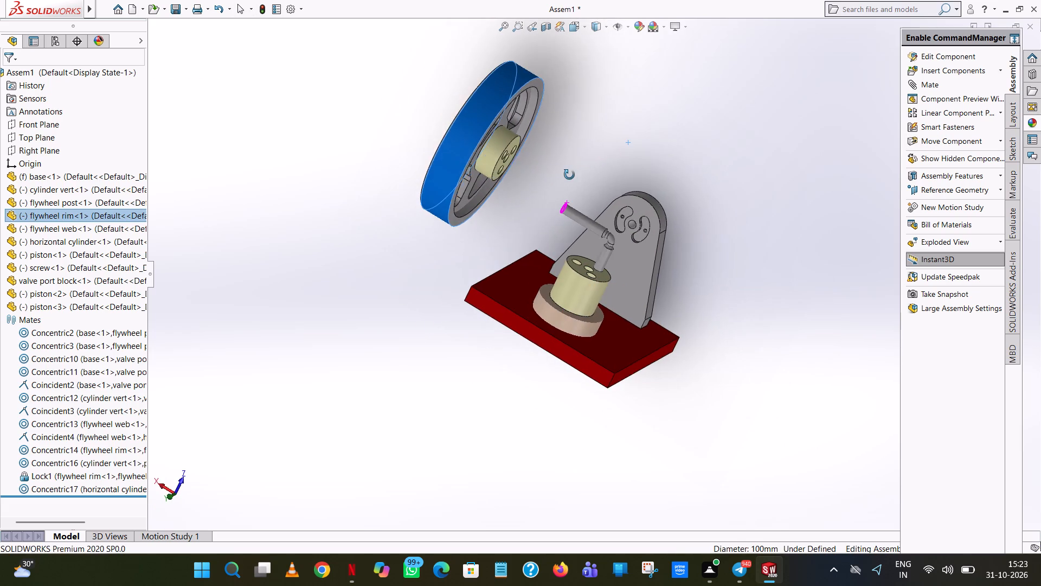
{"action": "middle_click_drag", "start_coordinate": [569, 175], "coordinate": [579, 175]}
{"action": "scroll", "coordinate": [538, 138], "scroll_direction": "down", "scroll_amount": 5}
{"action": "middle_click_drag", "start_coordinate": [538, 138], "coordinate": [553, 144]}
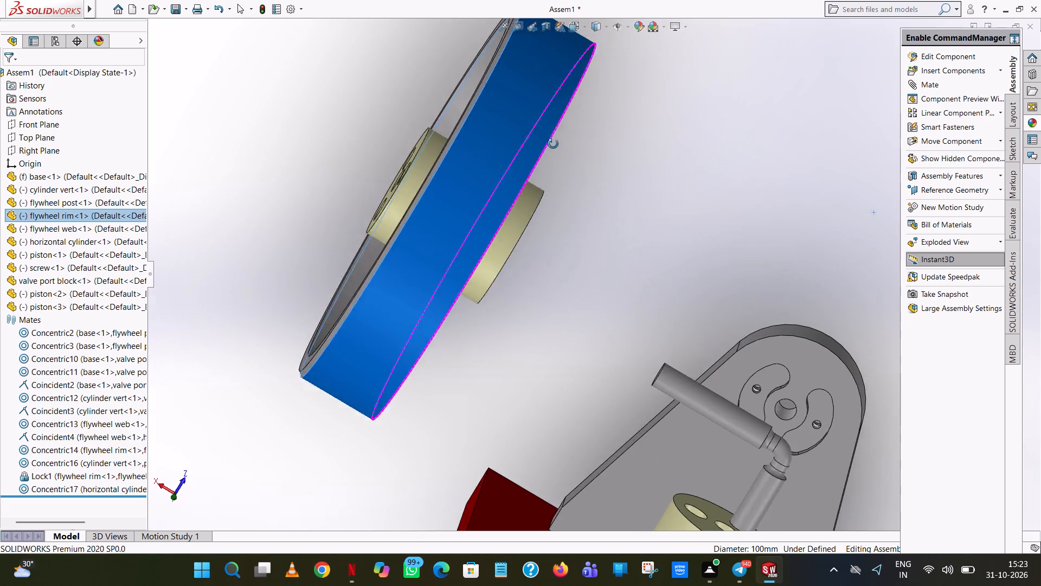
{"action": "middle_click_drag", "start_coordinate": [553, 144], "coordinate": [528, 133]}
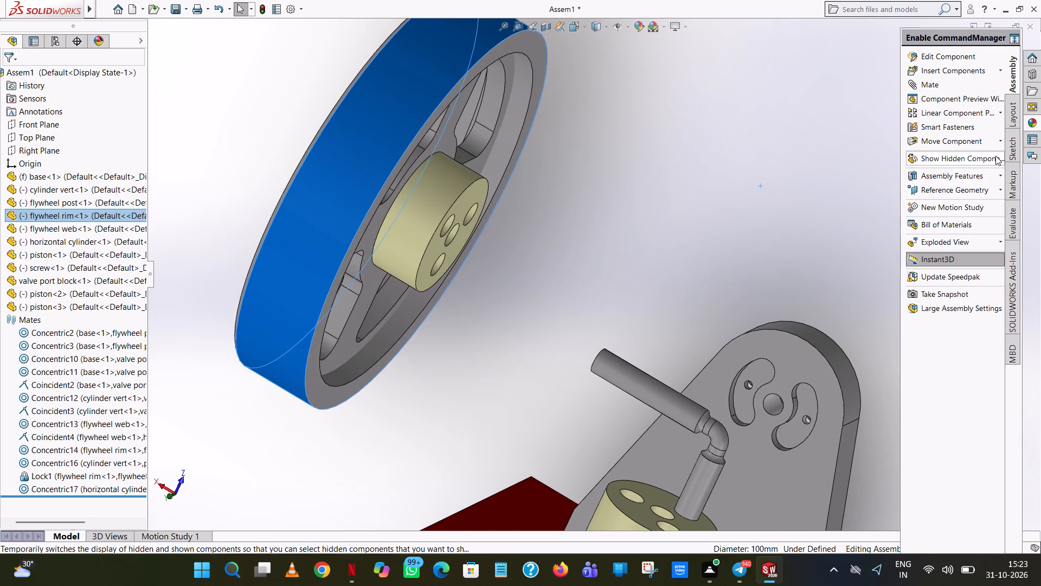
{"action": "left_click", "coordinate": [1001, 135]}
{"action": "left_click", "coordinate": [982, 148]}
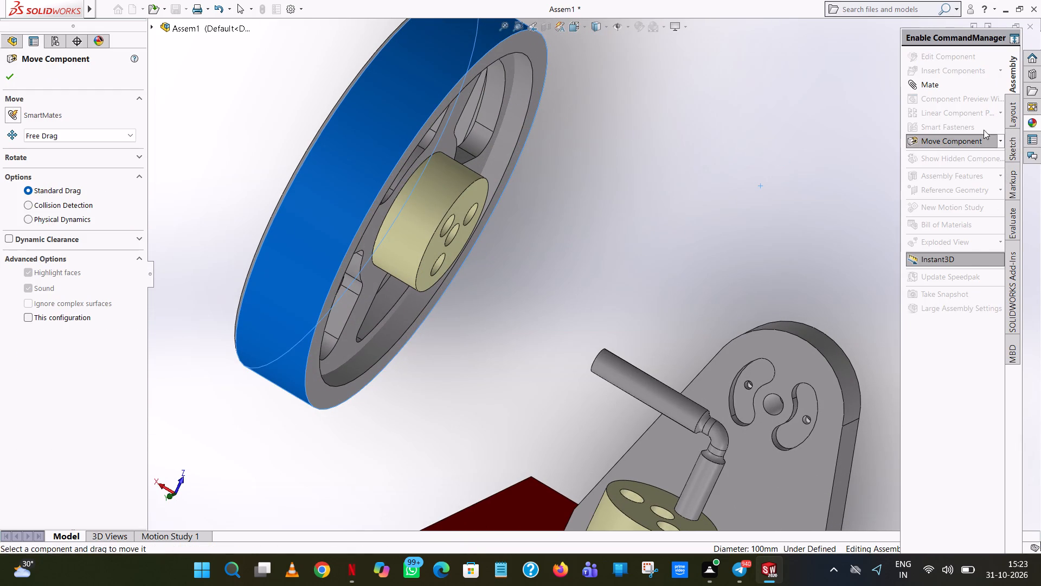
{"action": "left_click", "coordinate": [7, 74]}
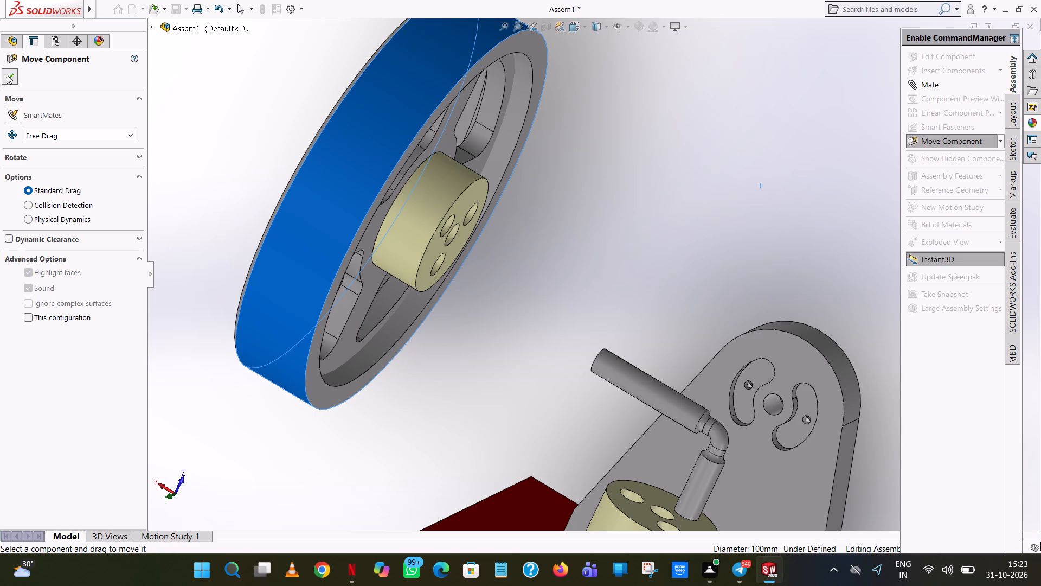
Rotate the locked flywheel freely with Rotate Component to change how its hub and the attached piston are oriented.
{"action": "left_click", "coordinate": [1001, 139]}
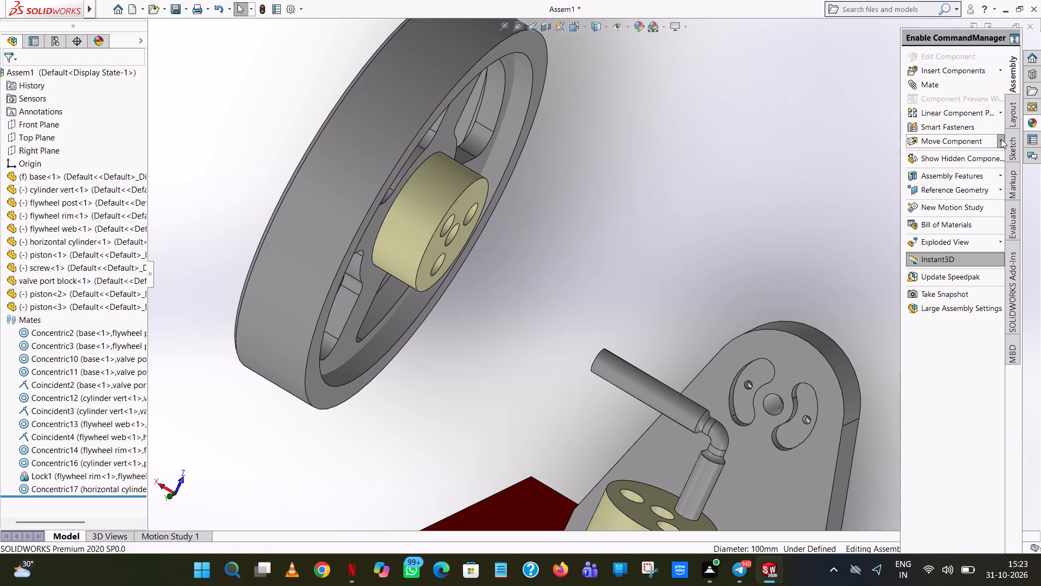
{"action": "left_click", "coordinate": [983, 154]}
{"action": "left_click_drag", "start_coordinate": [486, 164], "coordinate": [470, 174]}
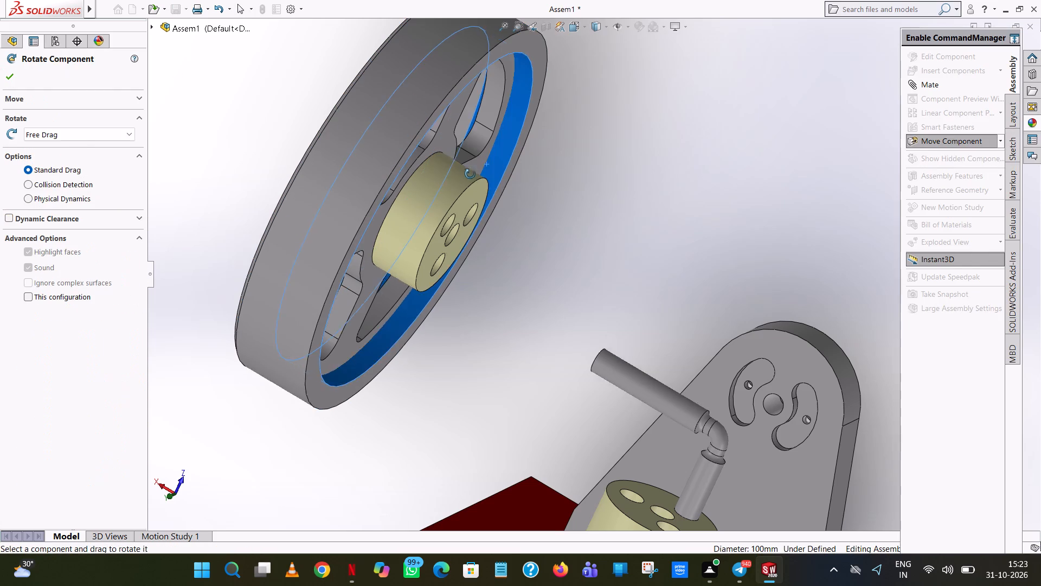
{"action": "left_click_drag", "start_coordinate": [470, 174], "coordinate": [427, 191]}
{"action": "left_click_drag", "start_coordinate": [576, 116], "coordinate": [619, 204]}
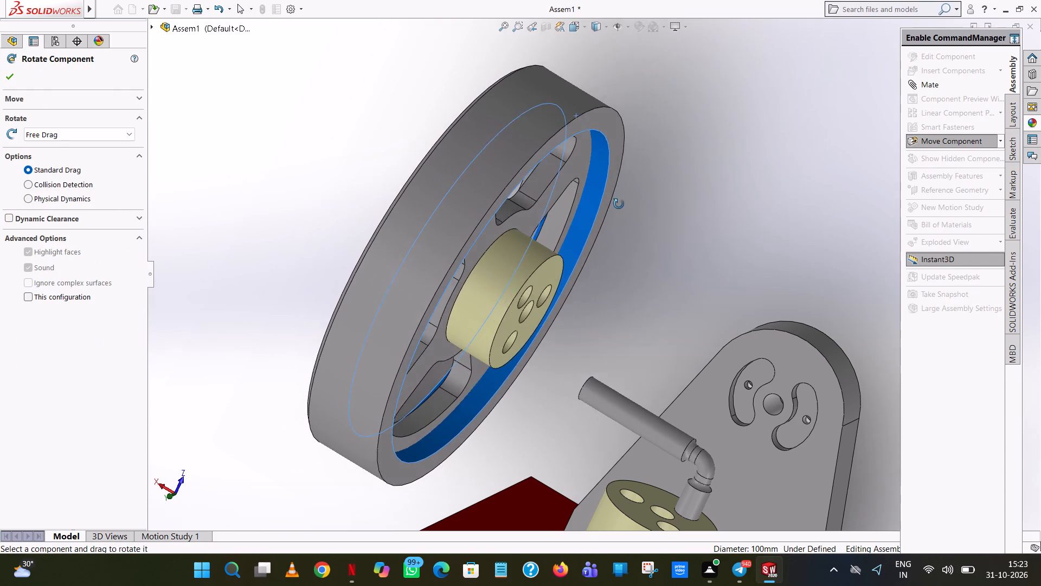
{"action": "left_click_drag", "start_coordinate": [619, 204], "coordinate": [634, 204]}
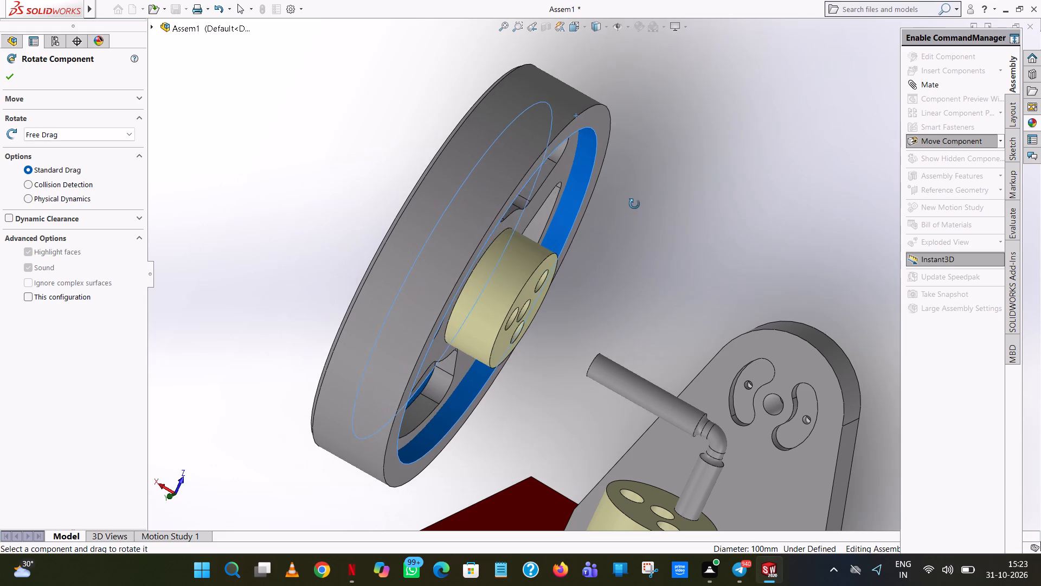
{"action": "left_click_drag", "start_coordinate": [634, 204], "coordinate": [663, 243]}
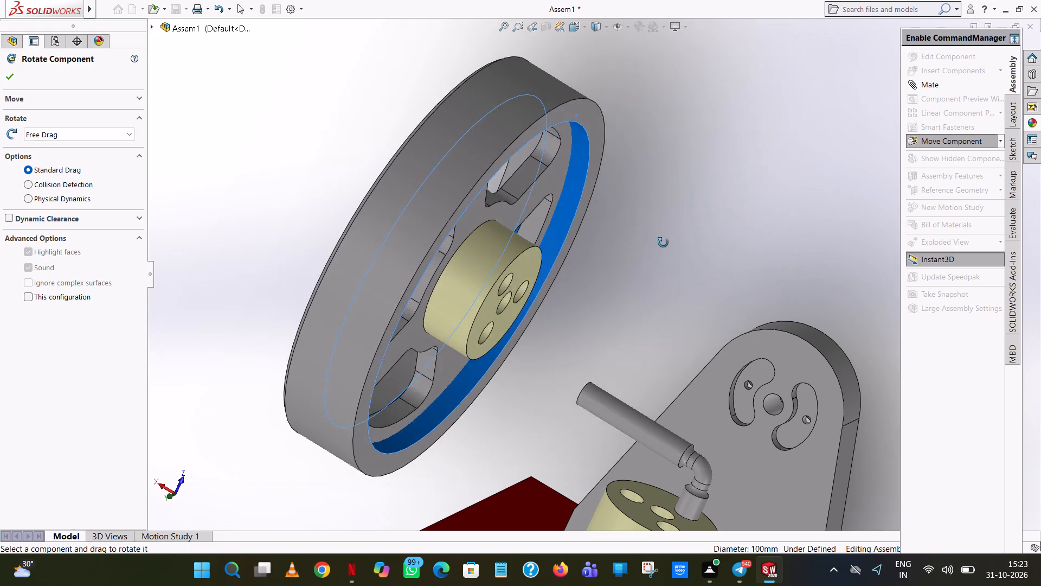
{"action": "left_click_drag", "start_coordinate": [663, 243], "coordinate": [668, 249]}
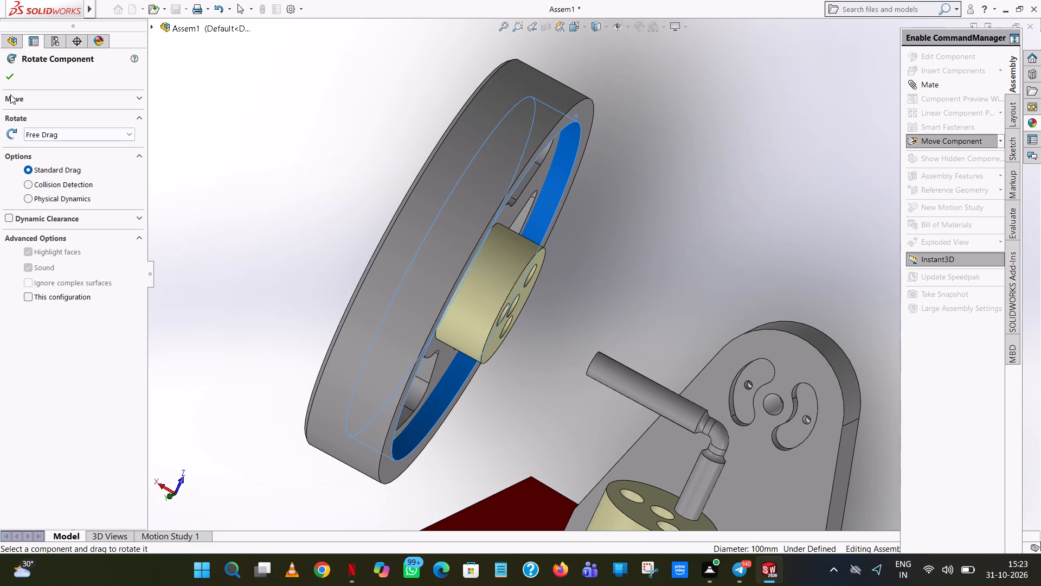
{"action": "left_click", "coordinate": [7, 84]}
Delete the concentric mate between the horizontal cylinder and the piston in the vertical cylinder.
{"action": "scroll", "coordinate": [601, 310], "scroll_direction": "up", "scroll_amount": 3}
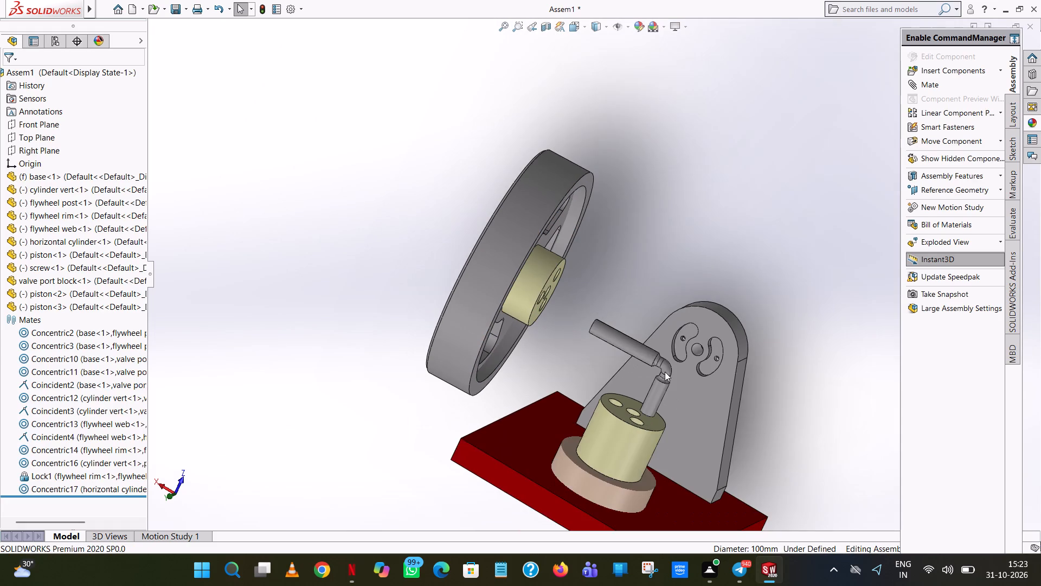
{"action": "middle_click_drag", "start_coordinate": [665, 374], "coordinate": [606, 381]}
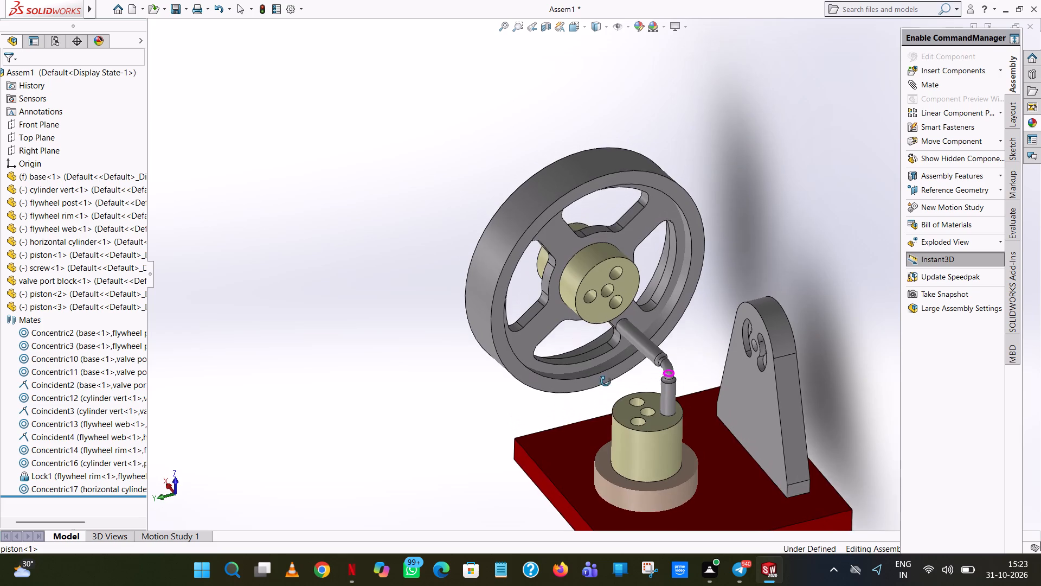
{"action": "middle_click_drag", "start_coordinate": [606, 381], "coordinate": [606, 369]}
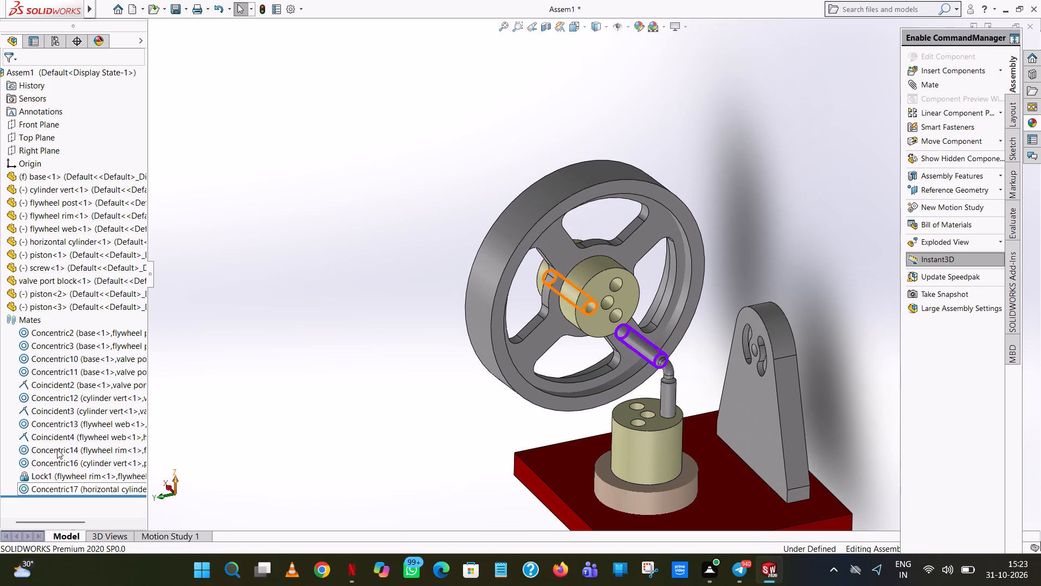
{"action": "right_click_drag", "start_coordinate": [781, 176], "coordinate": [667, 207]}
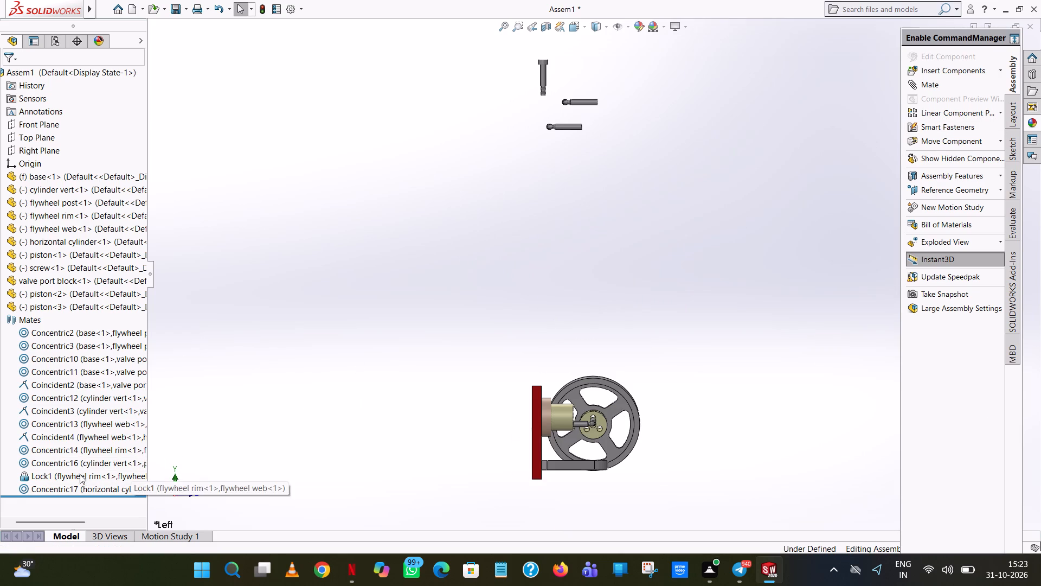
{"action": "right_click", "coordinate": [67, 486]}
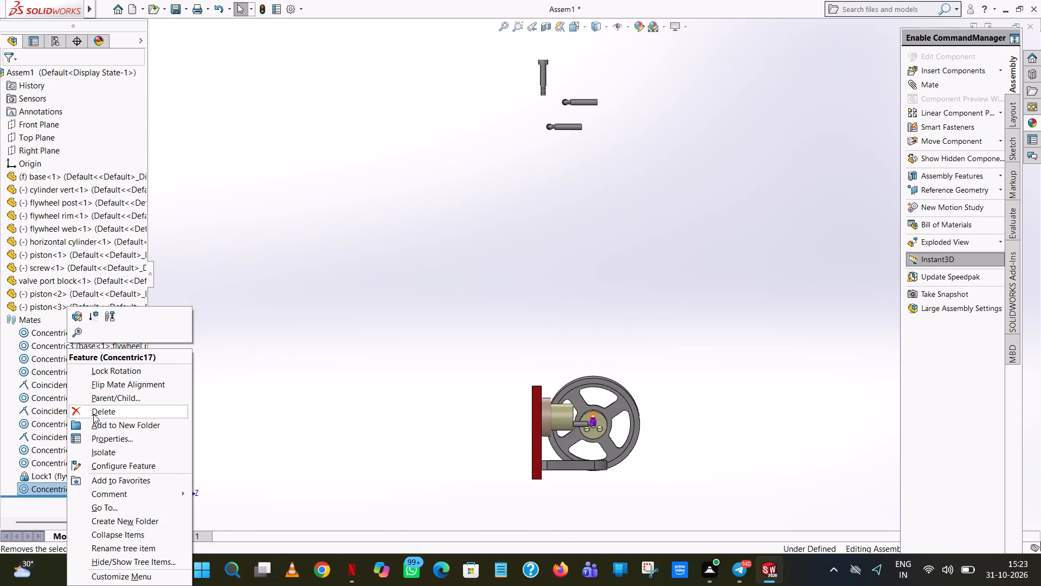
{"action": "left_click", "coordinate": [93, 413]}
{"action": "left_click", "coordinate": [616, 212]}
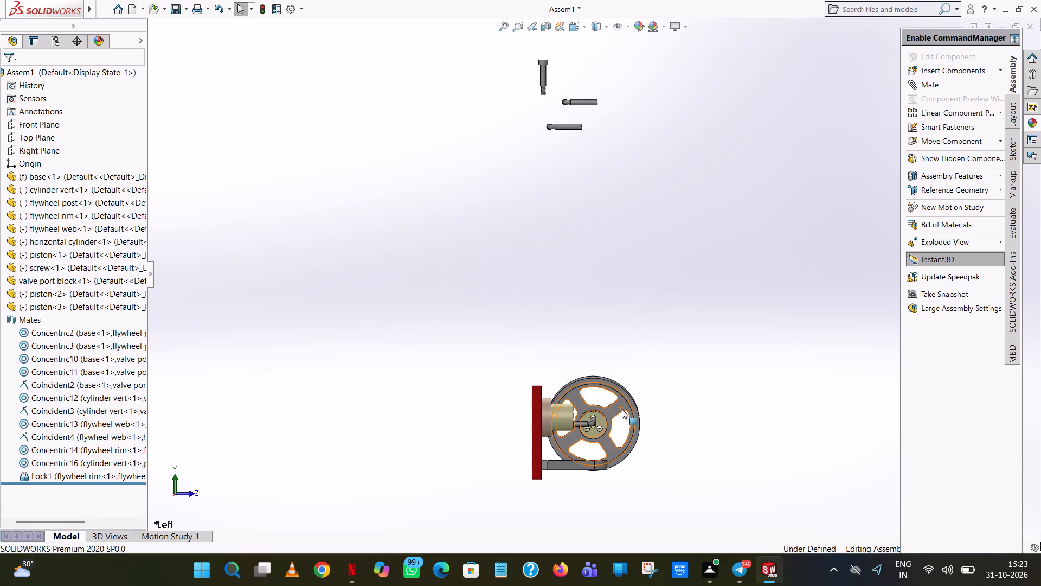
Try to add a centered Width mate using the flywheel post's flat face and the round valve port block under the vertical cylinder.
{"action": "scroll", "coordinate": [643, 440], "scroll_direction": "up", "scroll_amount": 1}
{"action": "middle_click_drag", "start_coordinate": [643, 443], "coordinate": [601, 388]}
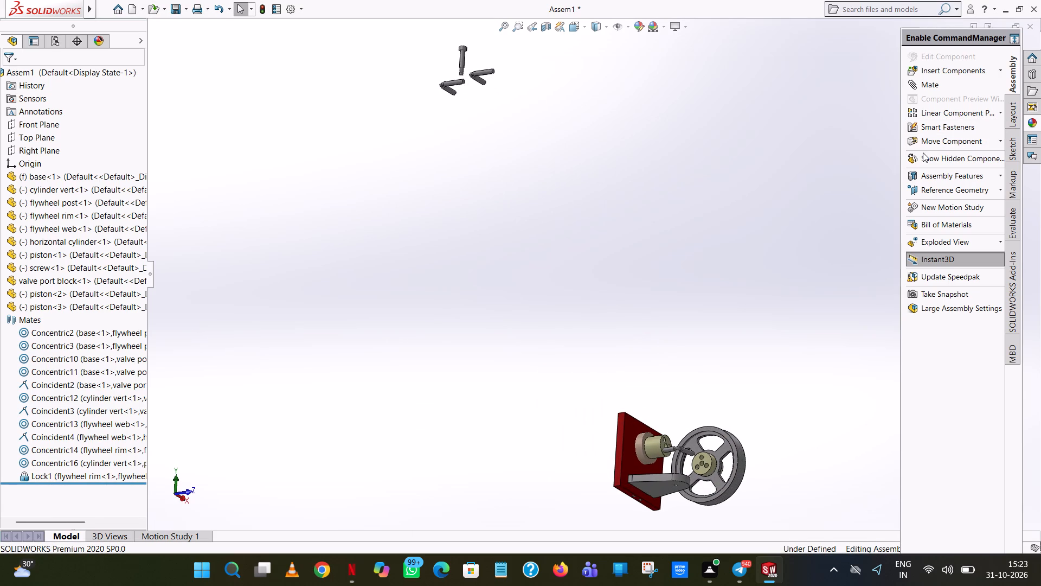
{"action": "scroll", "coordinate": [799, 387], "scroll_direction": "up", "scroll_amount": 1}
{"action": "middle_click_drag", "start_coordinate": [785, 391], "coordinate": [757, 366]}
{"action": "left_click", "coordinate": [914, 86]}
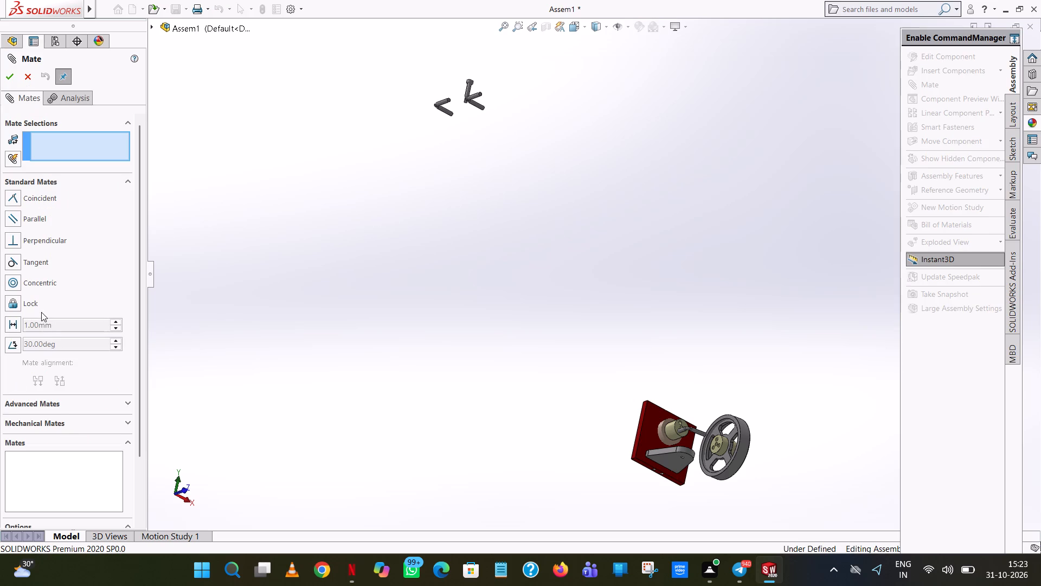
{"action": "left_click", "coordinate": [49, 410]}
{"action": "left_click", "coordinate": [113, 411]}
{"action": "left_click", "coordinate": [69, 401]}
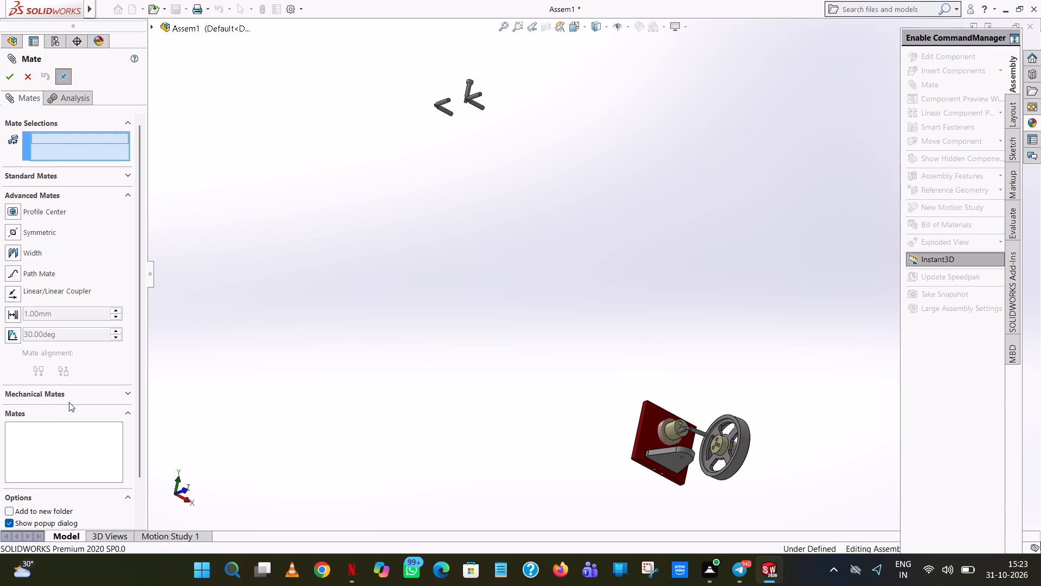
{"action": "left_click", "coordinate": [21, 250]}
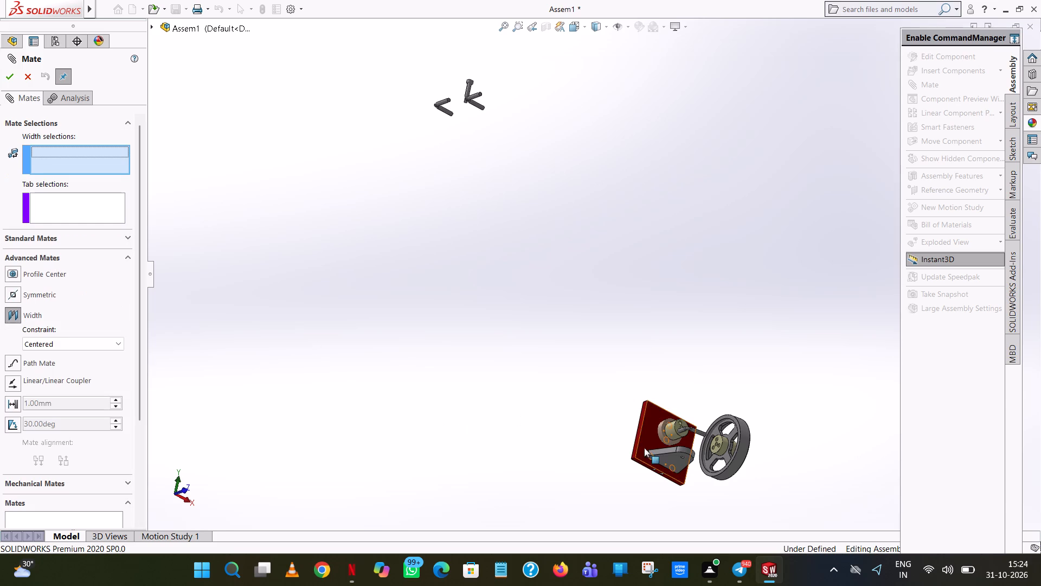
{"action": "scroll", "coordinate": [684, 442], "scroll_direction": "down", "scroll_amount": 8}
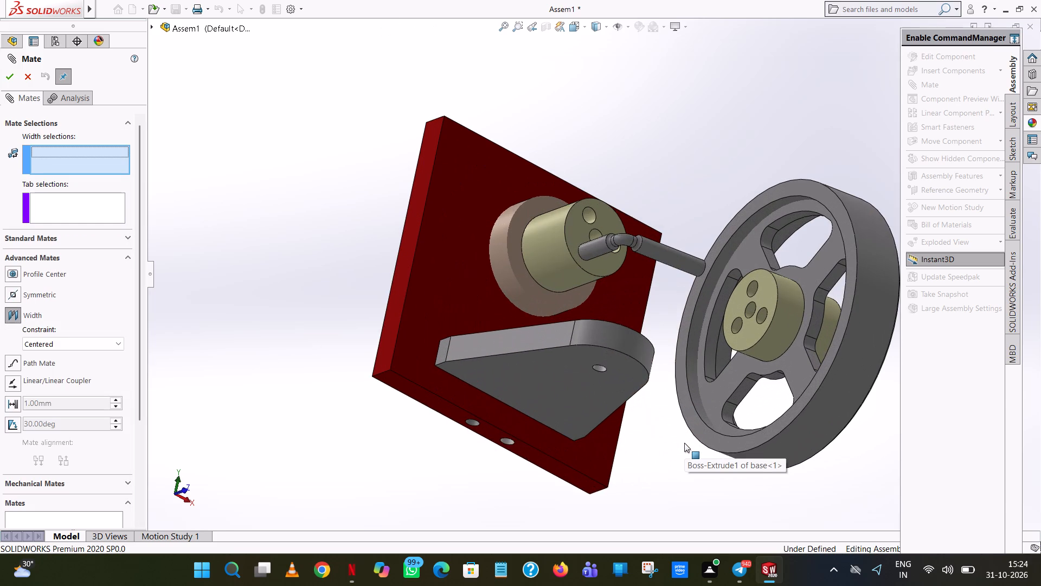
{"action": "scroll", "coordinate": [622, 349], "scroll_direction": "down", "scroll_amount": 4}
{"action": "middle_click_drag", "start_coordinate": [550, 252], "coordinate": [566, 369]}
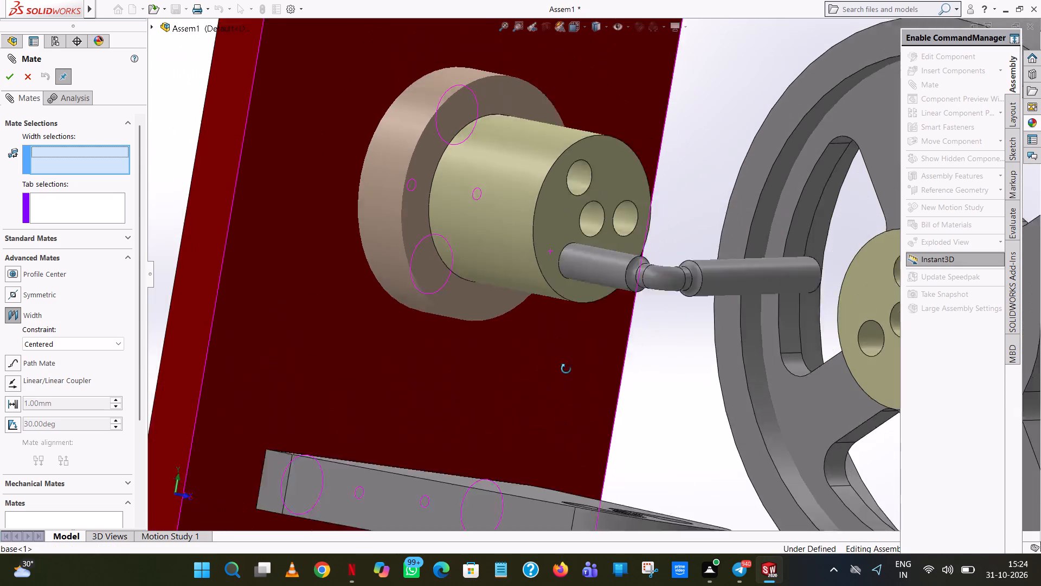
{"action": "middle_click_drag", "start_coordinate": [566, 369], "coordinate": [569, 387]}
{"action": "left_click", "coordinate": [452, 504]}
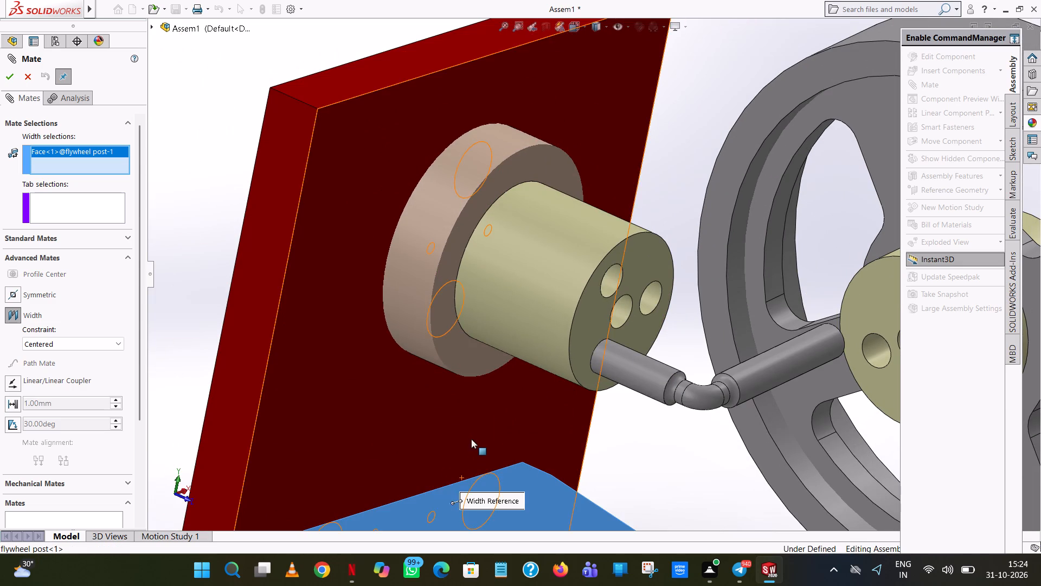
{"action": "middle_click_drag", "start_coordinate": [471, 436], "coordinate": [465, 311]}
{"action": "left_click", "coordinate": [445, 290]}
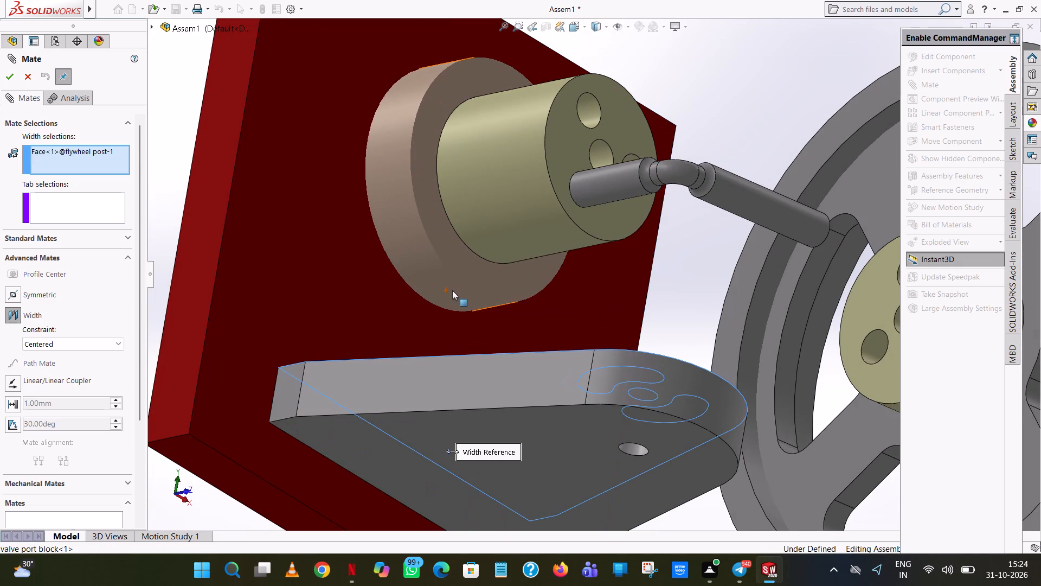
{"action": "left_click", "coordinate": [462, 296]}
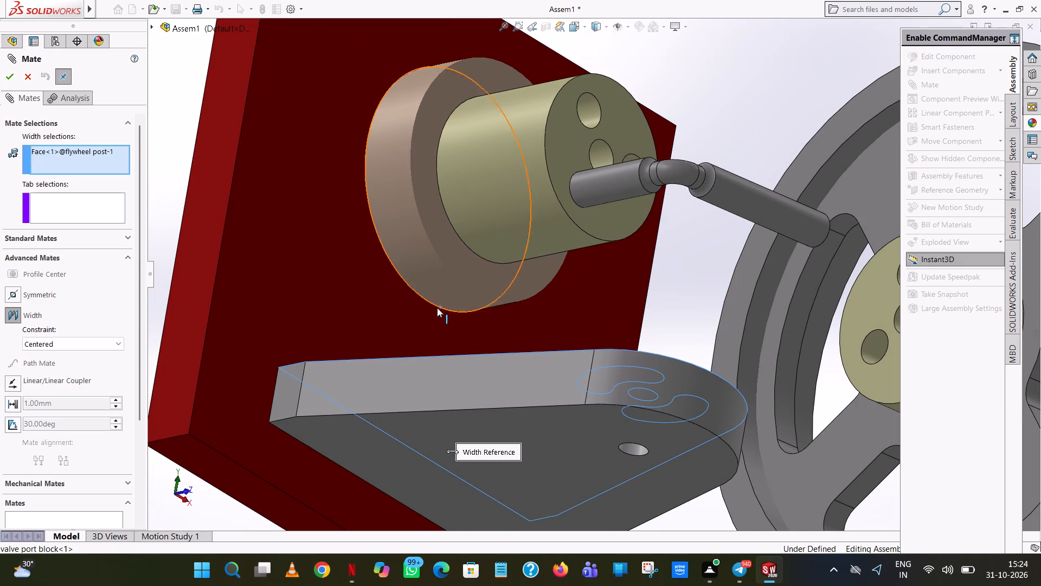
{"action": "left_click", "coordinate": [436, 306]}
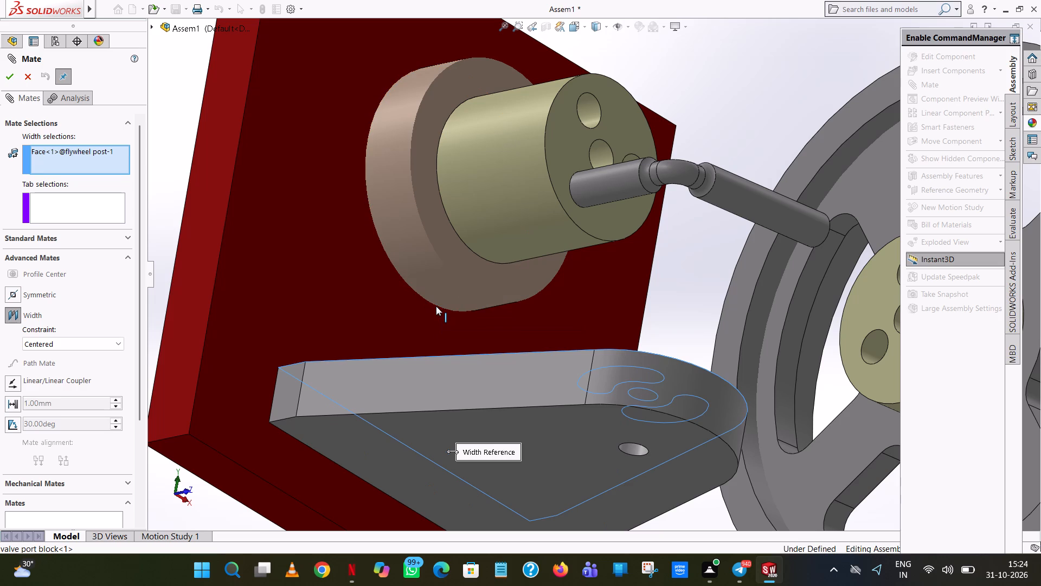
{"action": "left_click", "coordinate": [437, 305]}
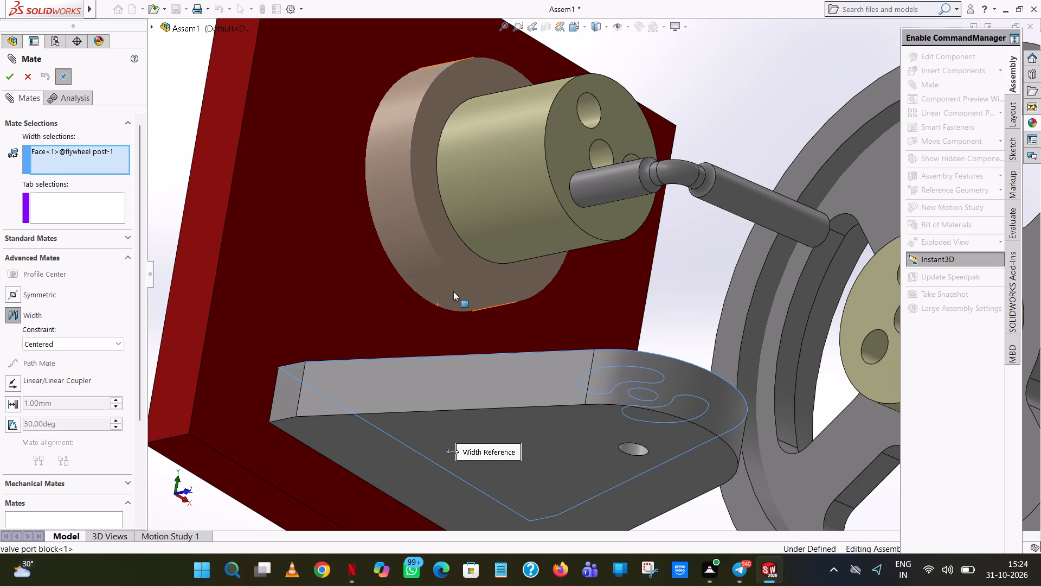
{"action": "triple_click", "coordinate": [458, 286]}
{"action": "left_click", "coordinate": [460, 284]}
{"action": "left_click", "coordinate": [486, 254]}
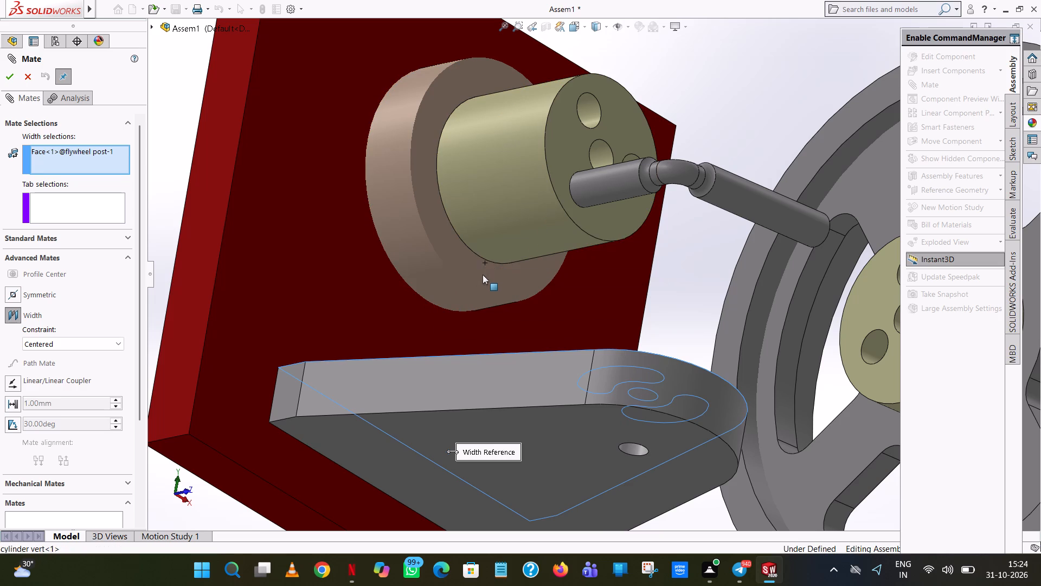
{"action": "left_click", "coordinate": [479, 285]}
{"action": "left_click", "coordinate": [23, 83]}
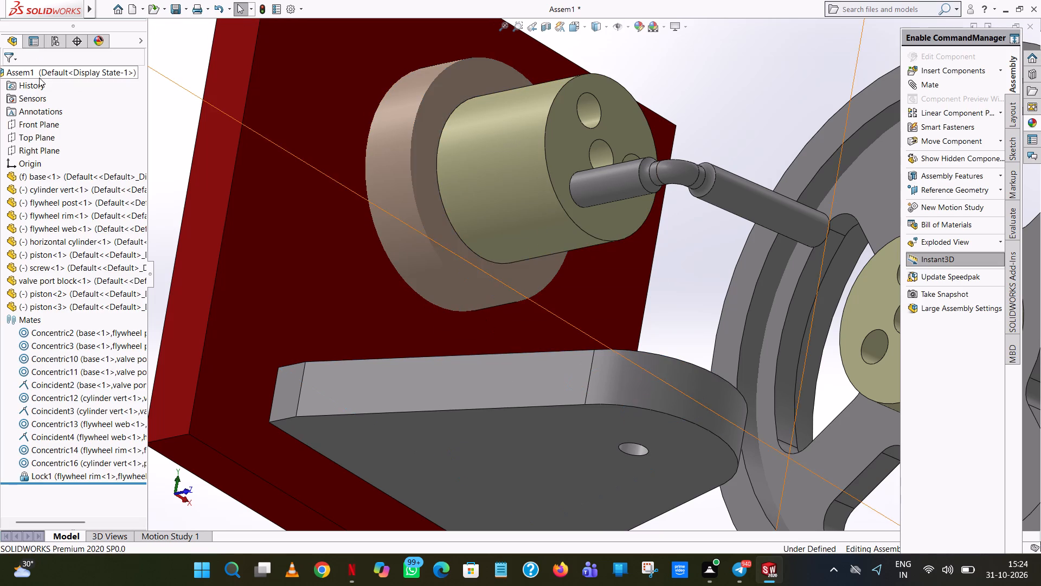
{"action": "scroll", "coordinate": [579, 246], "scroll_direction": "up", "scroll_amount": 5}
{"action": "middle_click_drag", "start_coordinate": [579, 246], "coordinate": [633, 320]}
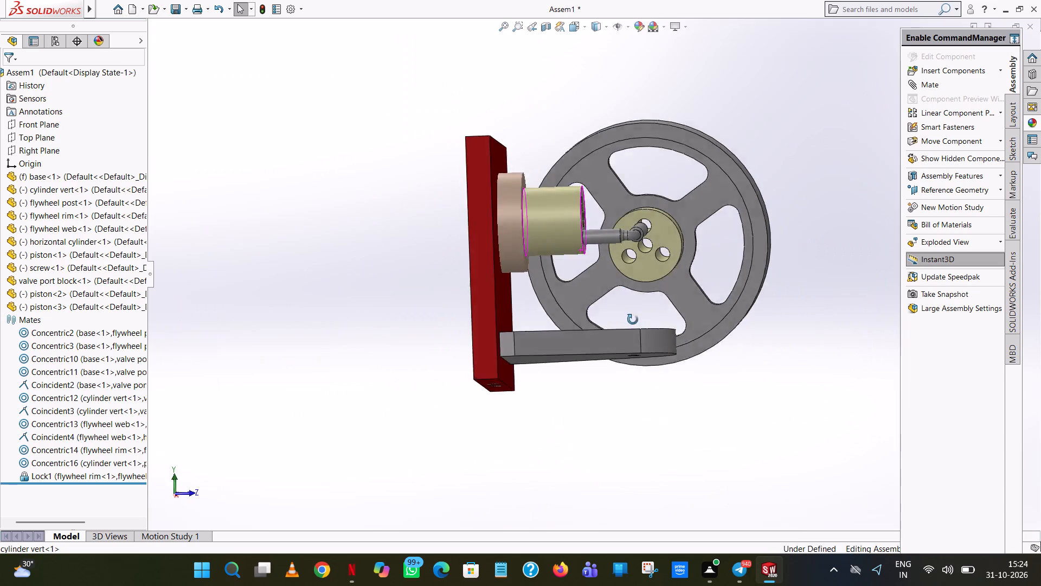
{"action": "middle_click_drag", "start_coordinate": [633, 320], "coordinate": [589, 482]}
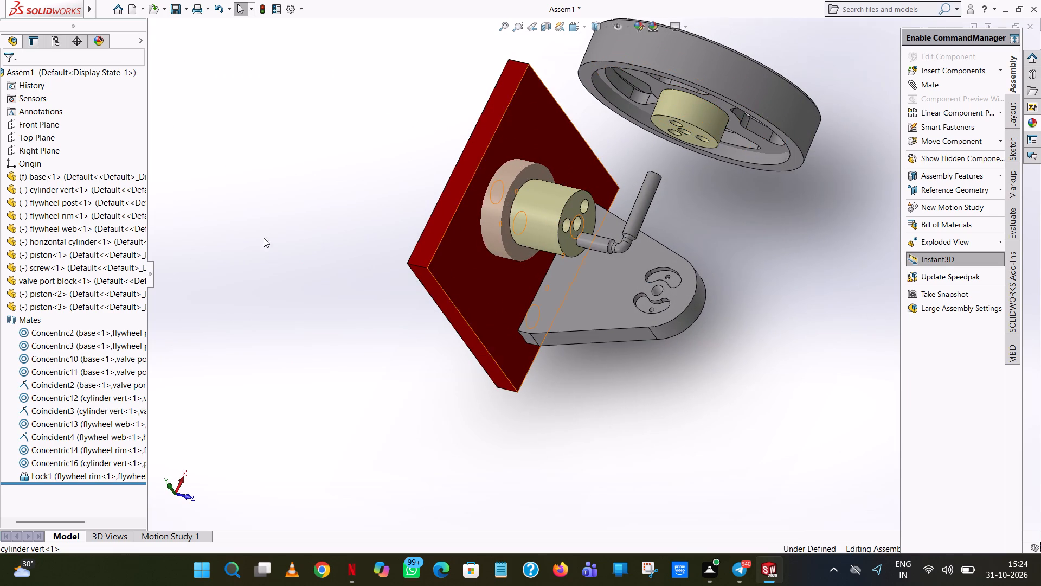
Rotate the locked flywheel freely with Rotate Component, and move it back over the base beside the vertical cylinder.
{"action": "left_click", "coordinate": [939, 87]}
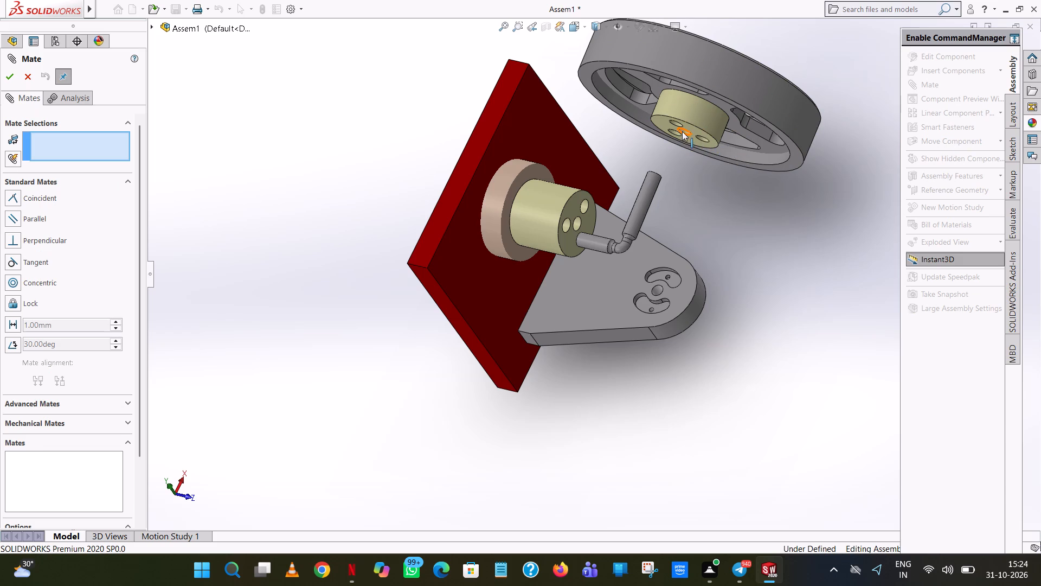
{"action": "left_click", "coordinate": [24, 79]}
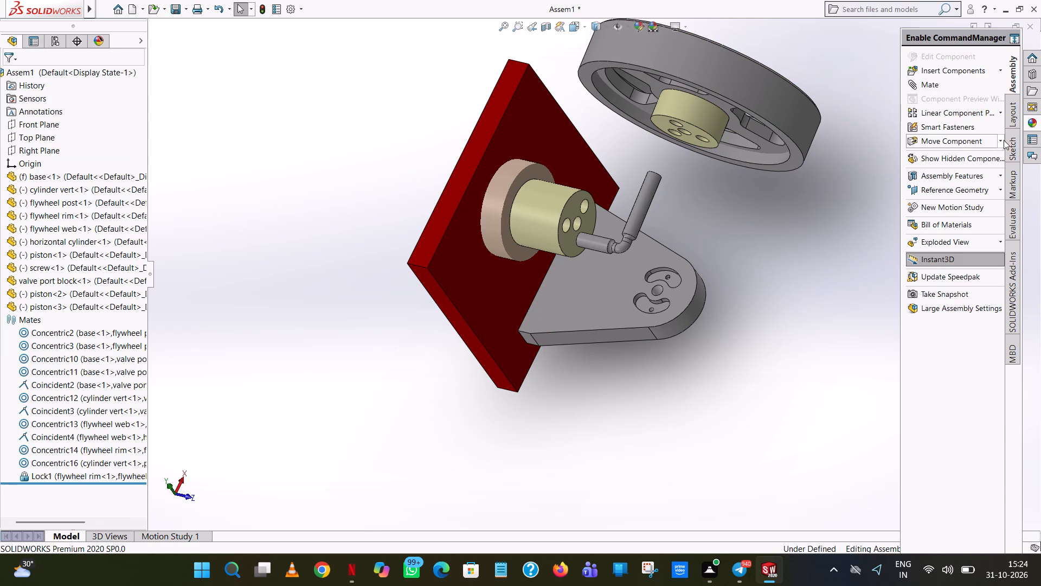
{"action": "left_click", "coordinate": [1004, 140]}
{"action": "left_click", "coordinate": [950, 156]}
{"action": "left_click_drag", "start_coordinate": [780, 108], "coordinate": [698, 143]}
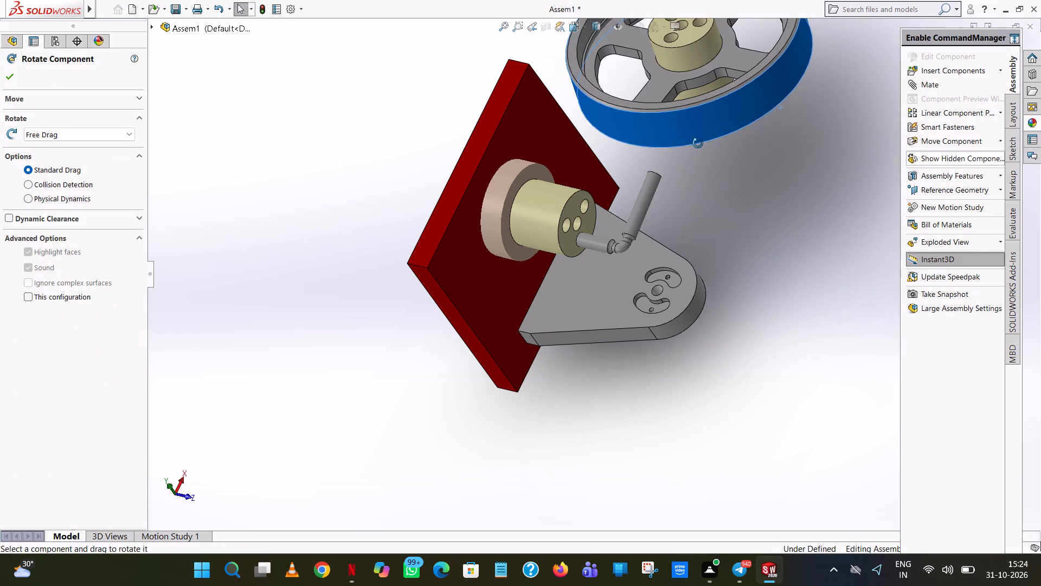
{"action": "left_click_drag", "start_coordinate": [698, 143], "coordinate": [672, 399]}
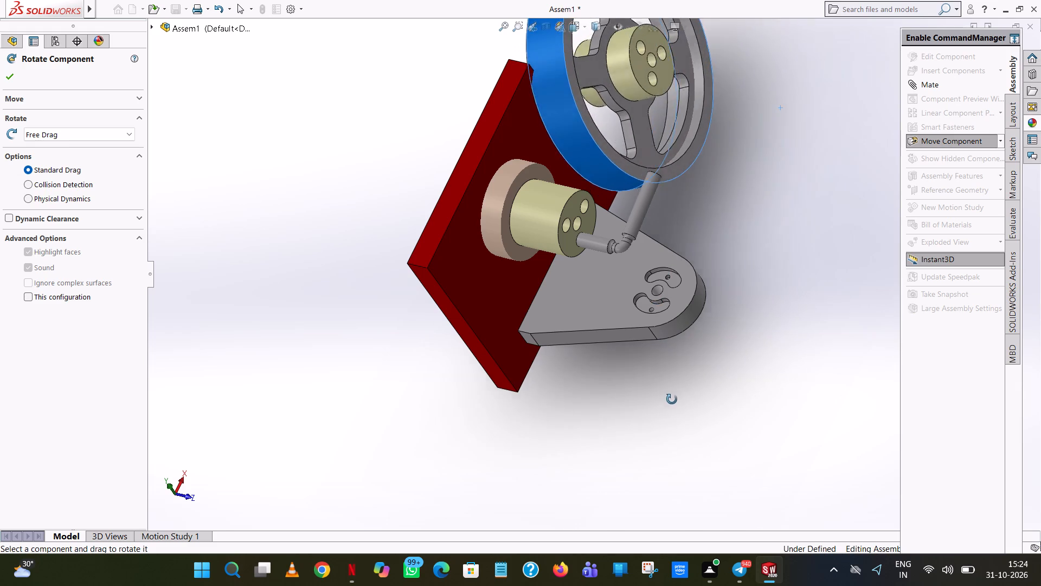
{"action": "left_click_drag", "start_coordinate": [672, 399], "coordinate": [449, 303]}
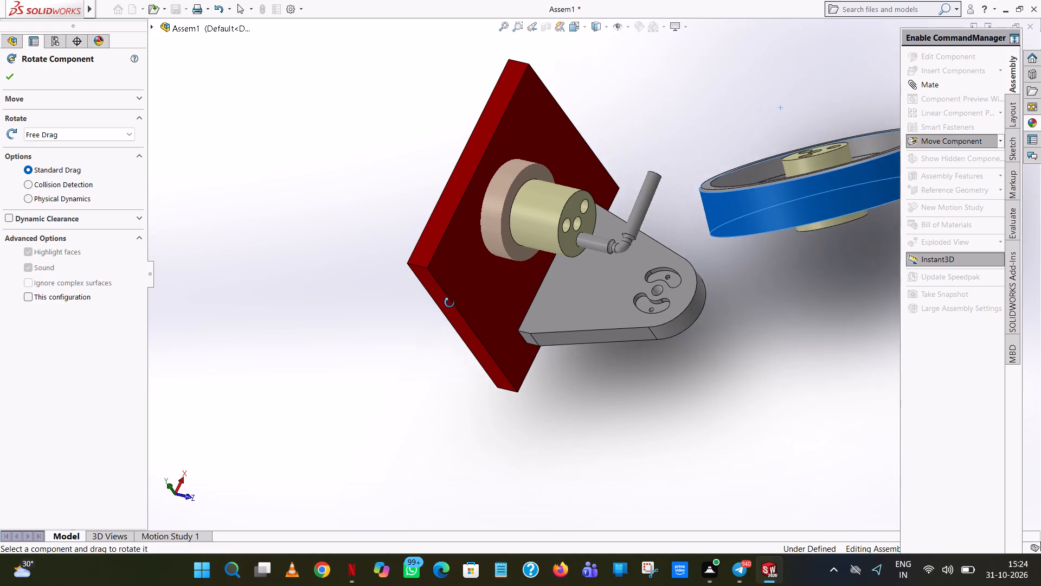
{"action": "left_click_drag", "start_coordinate": [449, 303], "coordinate": [453, 332]}
{"action": "middle_click_drag", "start_coordinate": [642, 309], "coordinate": [654, 138]}
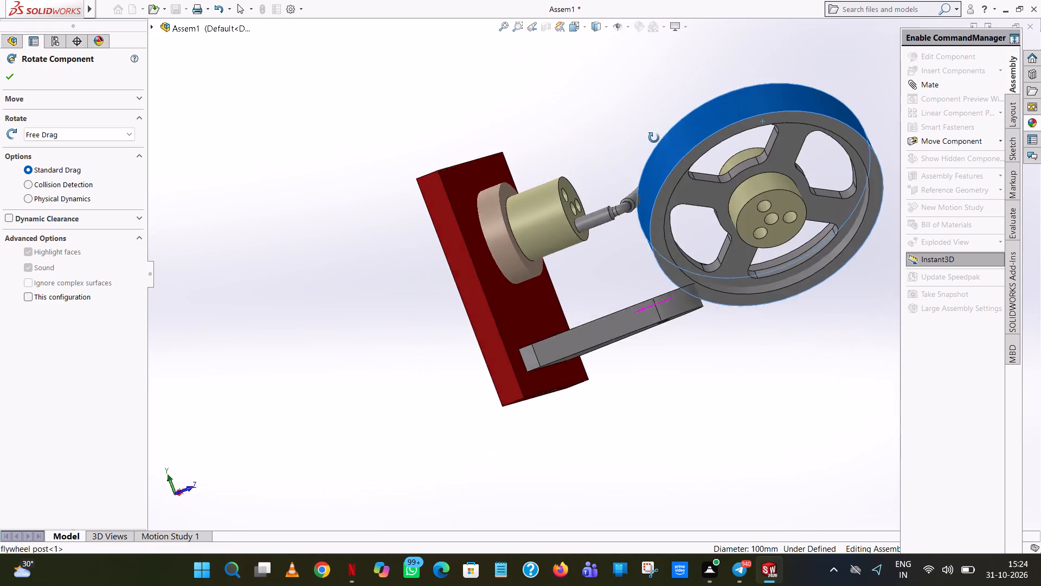
{"action": "middle_click_drag", "start_coordinate": [654, 138], "coordinate": [713, 230]}
{"action": "left_click_drag", "start_coordinate": [674, 175], "coordinate": [753, 296]}
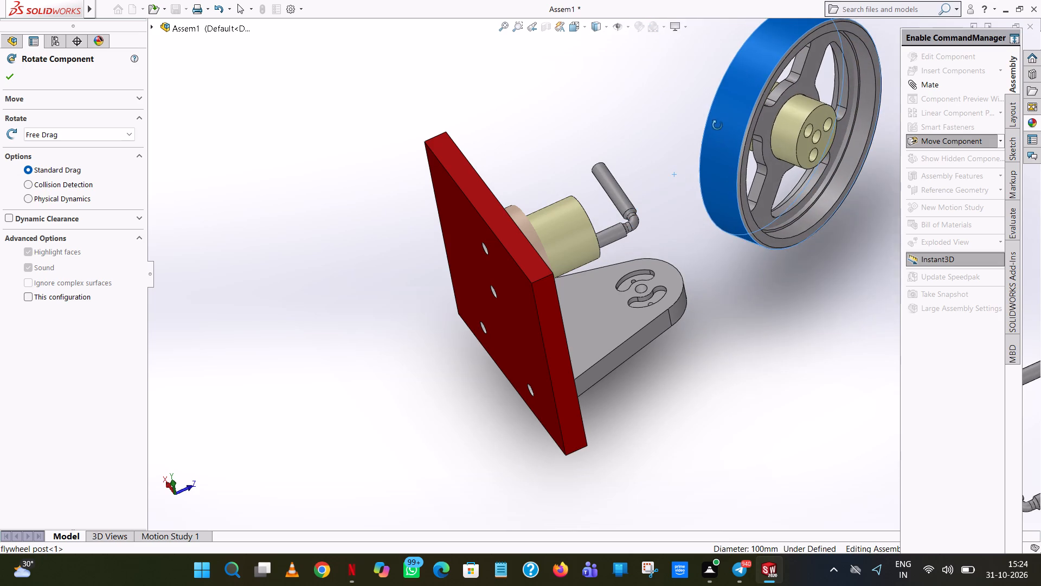
{"action": "left_click_drag", "start_coordinate": [728, 132], "coordinate": [756, 167]}
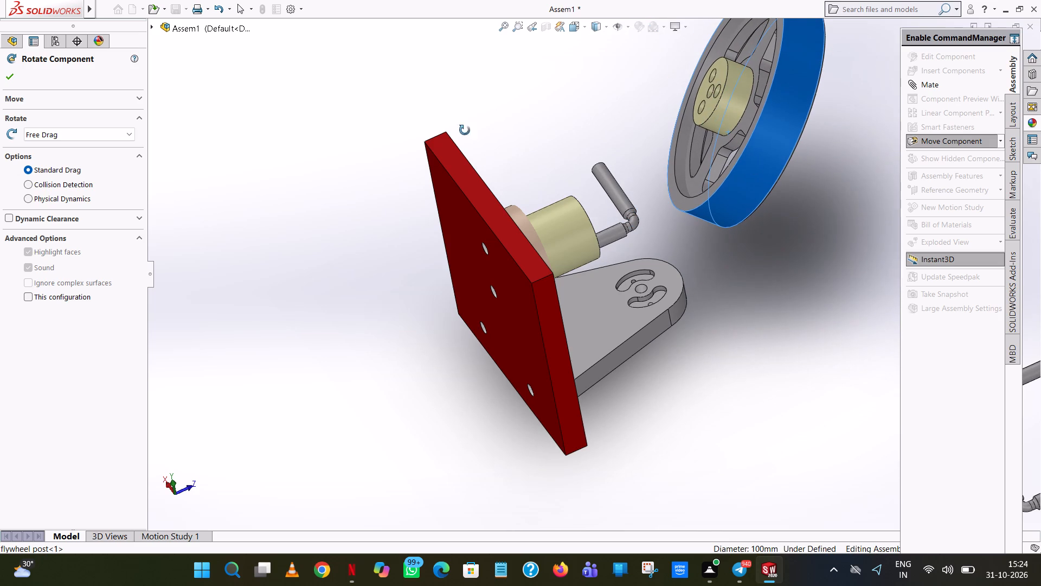
{"action": "left_click", "coordinate": [12, 81]}
{"action": "left_click_drag", "start_coordinate": [748, 169], "coordinate": [596, 256]}
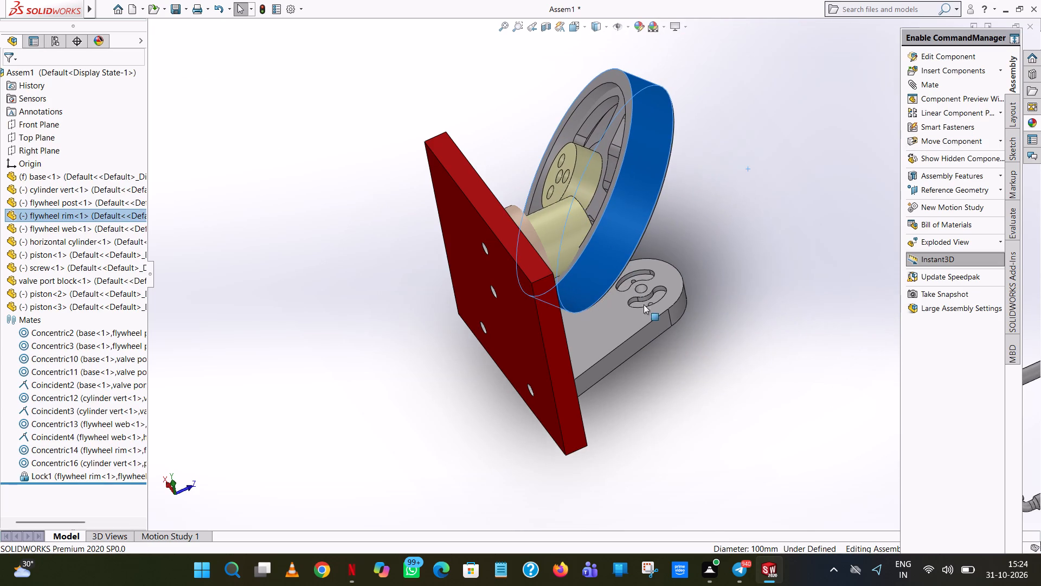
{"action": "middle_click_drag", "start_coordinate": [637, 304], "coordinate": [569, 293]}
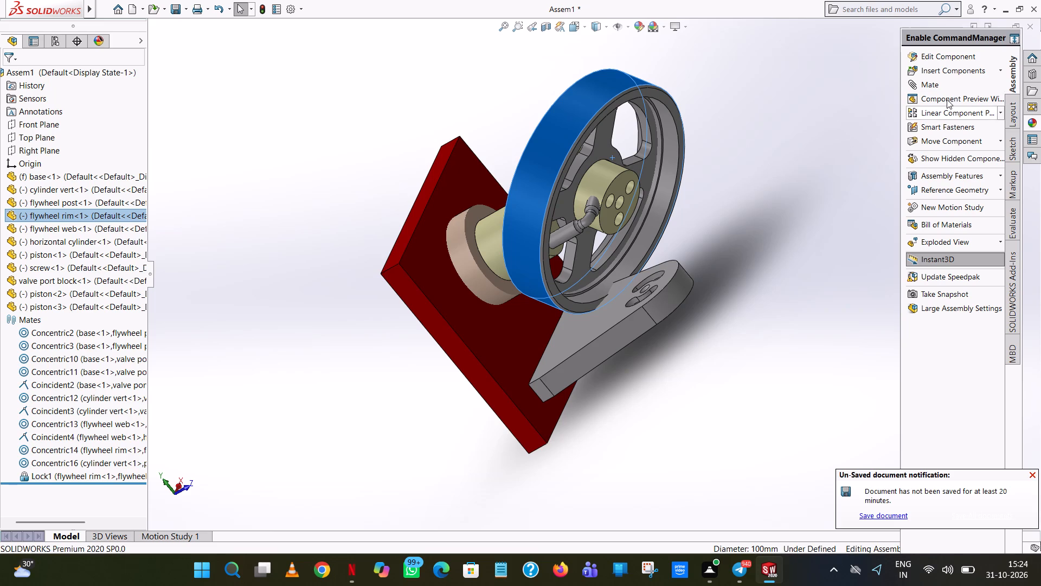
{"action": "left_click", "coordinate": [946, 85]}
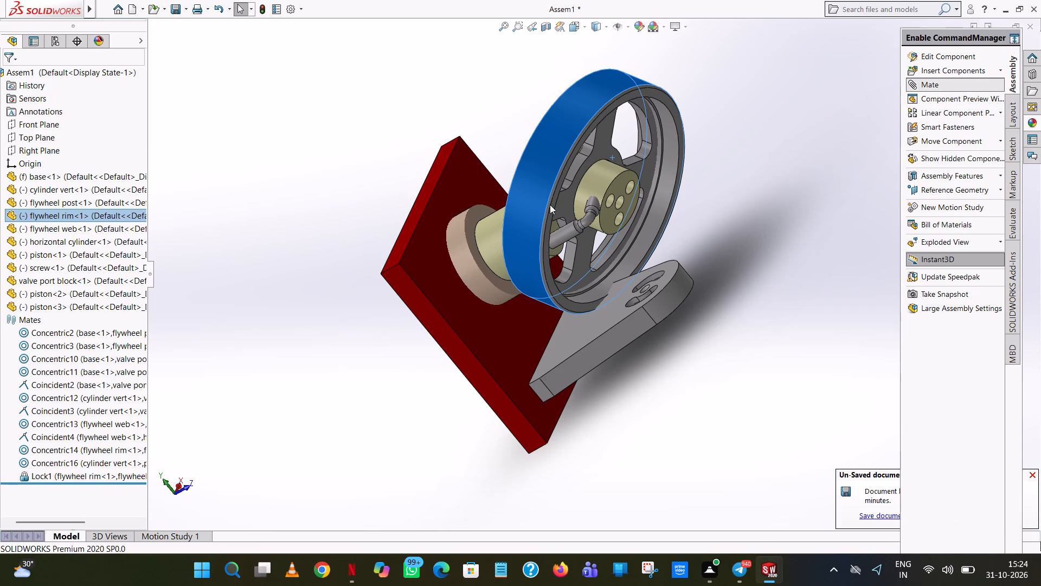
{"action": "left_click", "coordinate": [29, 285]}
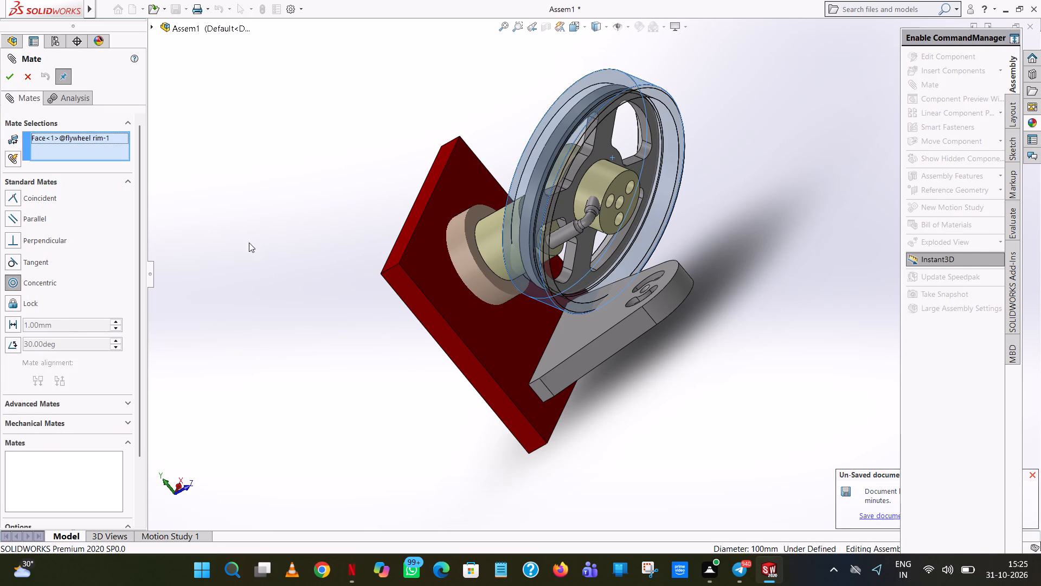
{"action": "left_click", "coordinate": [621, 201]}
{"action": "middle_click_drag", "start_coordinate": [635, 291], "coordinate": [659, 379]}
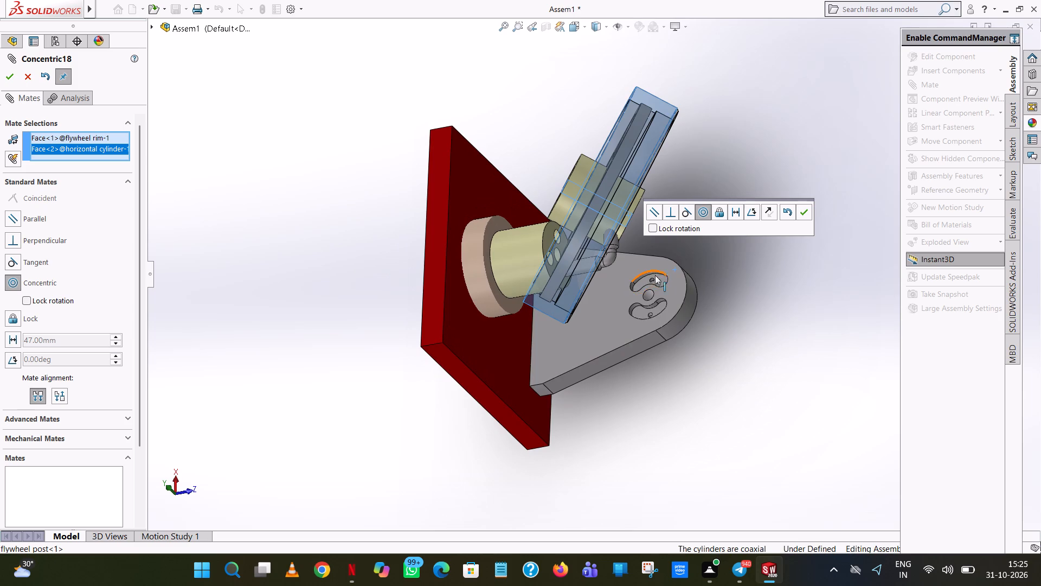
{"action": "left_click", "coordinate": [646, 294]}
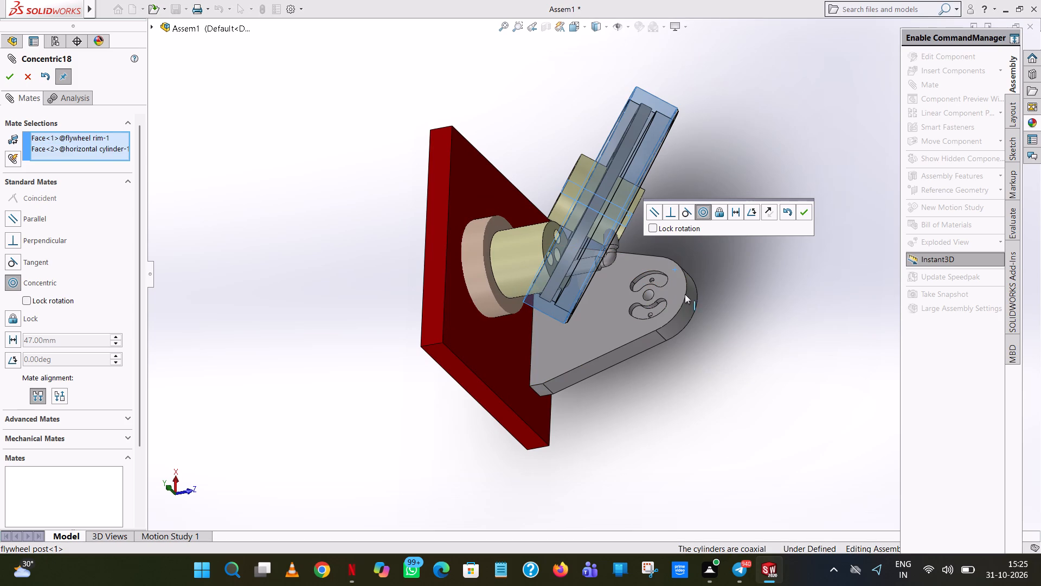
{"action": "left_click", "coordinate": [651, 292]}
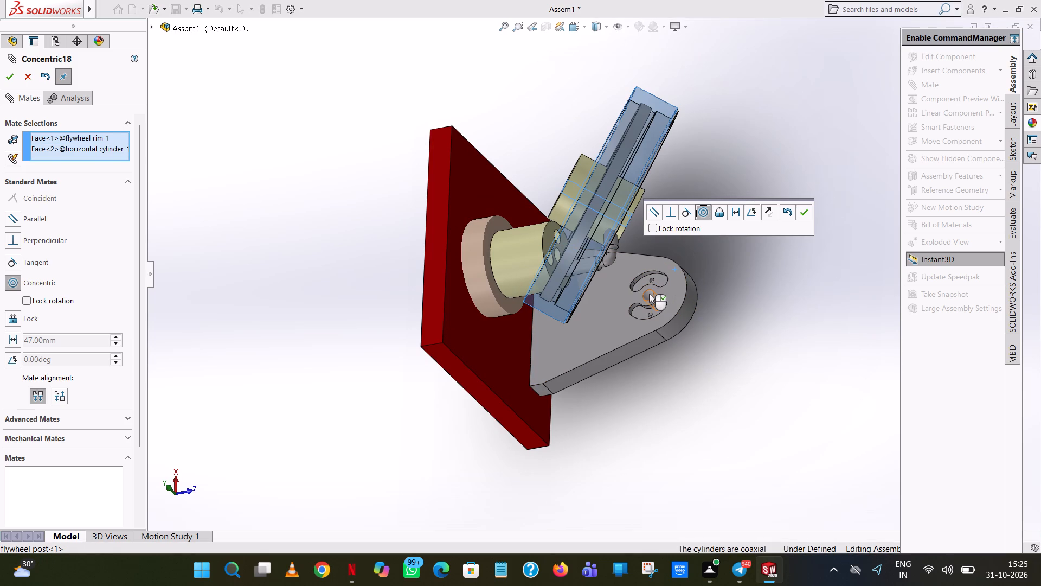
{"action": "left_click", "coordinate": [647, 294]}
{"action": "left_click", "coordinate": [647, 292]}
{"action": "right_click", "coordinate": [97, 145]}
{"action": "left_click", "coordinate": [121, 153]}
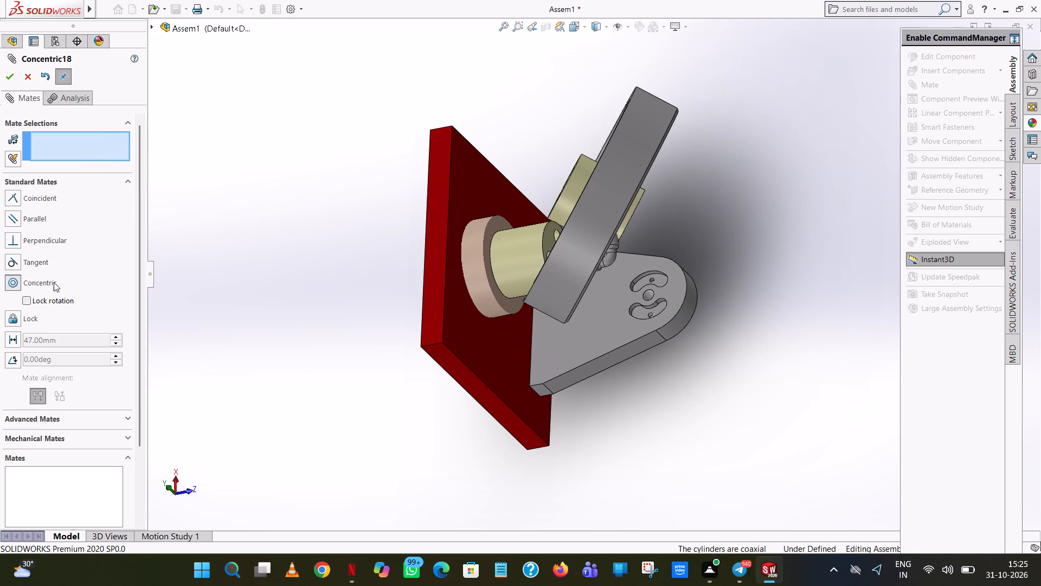
Add a concentric mate between the horizontal cylinder's central hole and the flywheel post's central hole between the two curved slots.
{"action": "middle_click_drag", "start_coordinate": [609, 257], "coordinate": [585, 245]}
{"action": "scroll", "coordinate": [699, 222], "scroll_direction": "down", "scroll_amount": 6}
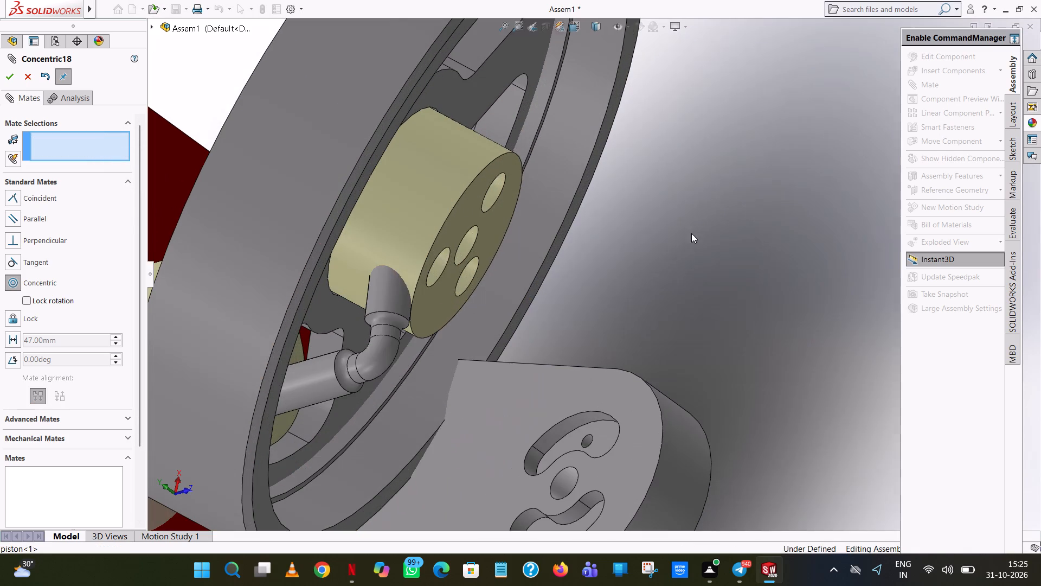
{"action": "left_click", "coordinate": [465, 250]}
{"action": "scroll", "coordinate": [538, 483], "scroll_direction": "up", "scroll_amount": 2}
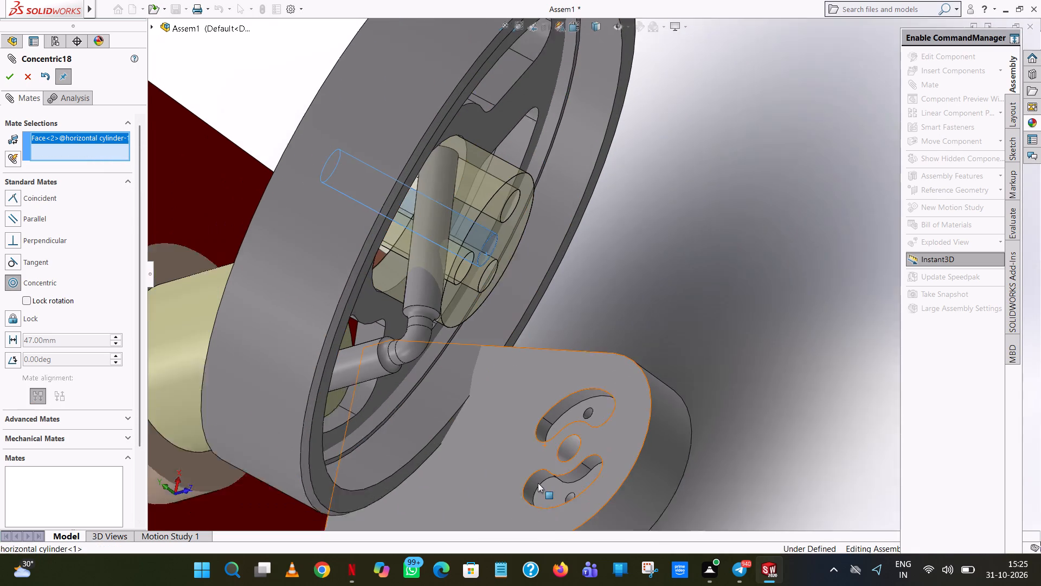
{"action": "left_click", "coordinate": [570, 418]}
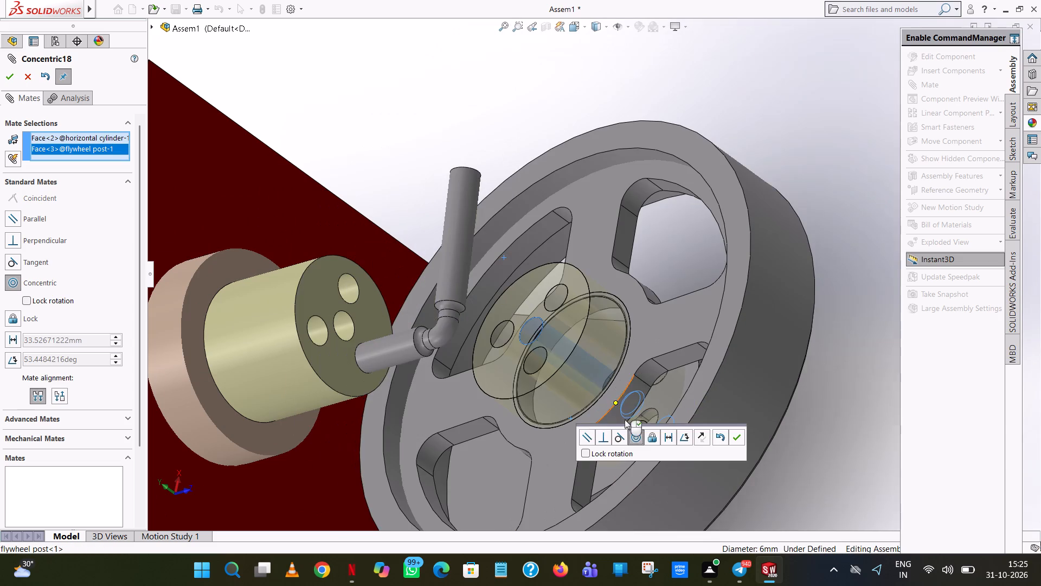
{"action": "left_click", "coordinate": [740, 435]}
Move the flywheel around above the base to examine how it travels together with its post.
{"action": "middle_click_drag", "start_coordinate": [725, 447], "coordinate": [680, 391]}
{"action": "scroll", "coordinate": [696, 428], "scroll_direction": "up", "scroll_amount": 6}
{"action": "middle_click_drag", "start_coordinate": [683, 386], "coordinate": [661, 278]}
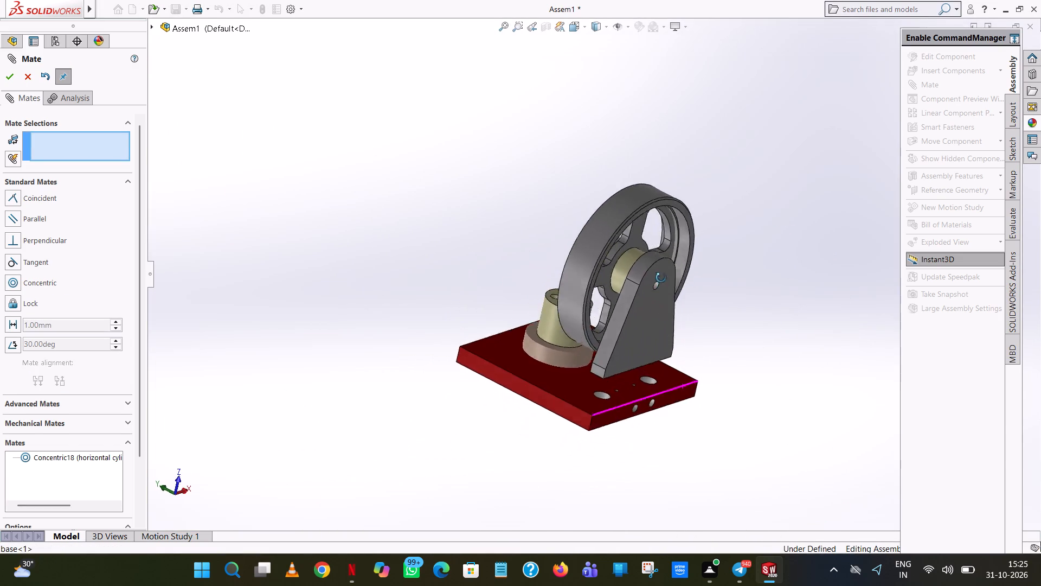
{"action": "middle_click_drag", "start_coordinate": [661, 278], "coordinate": [857, 292]}
{"action": "scroll", "coordinate": [854, 291], "scroll_direction": "up", "scroll_amount": 1}
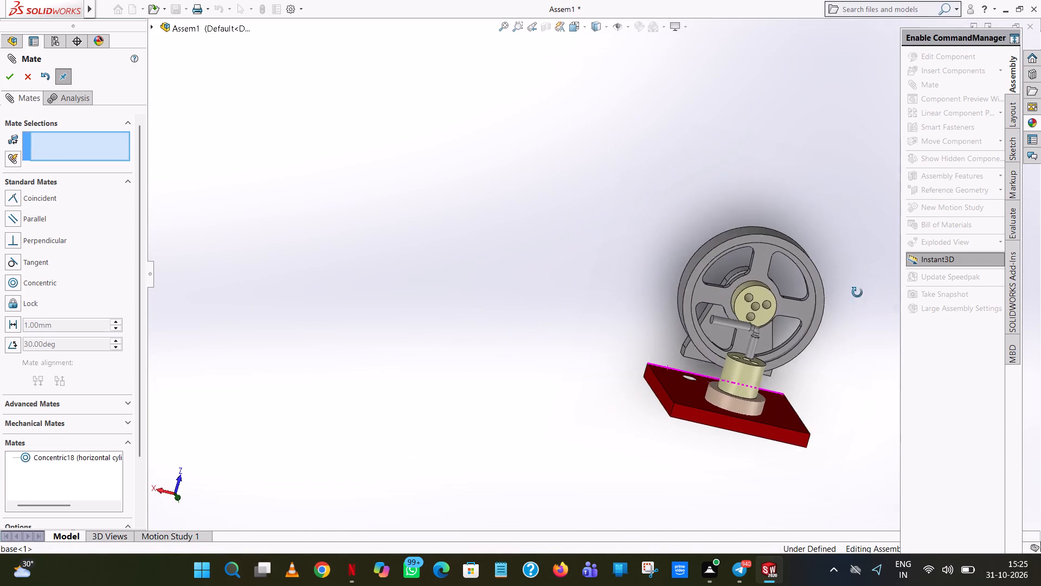
{"action": "middle_click_drag", "start_coordinate": [857, 292], "coordinate": [843, 294]}
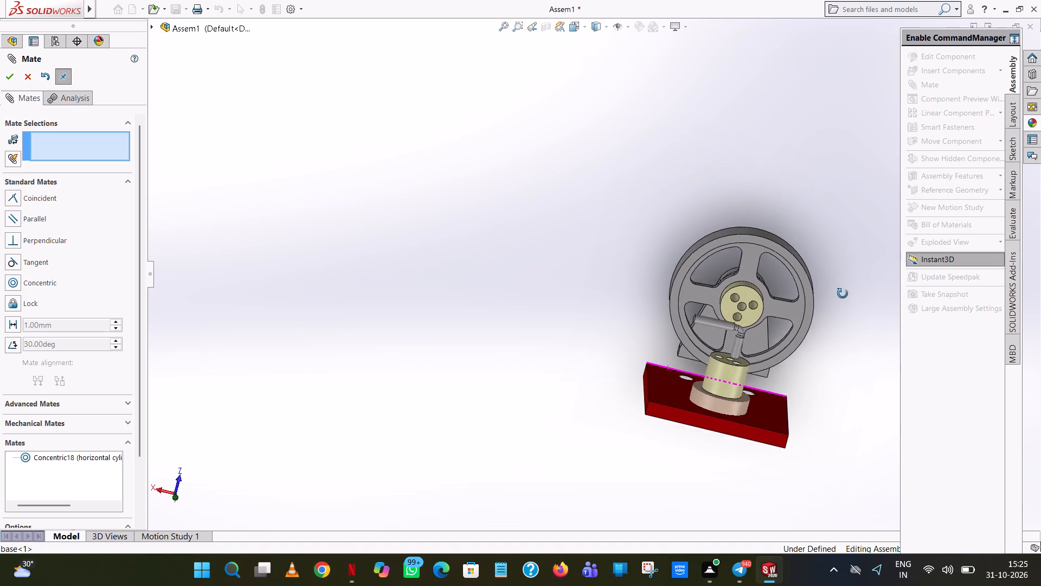
{"action": "middle_click_drag", "start_coordinate": [843, 294], "coordinate": [843, 294]}
{"action": "left_click_drag", "start_coordinate": [769, 247], "coordinate": [754, 239]}
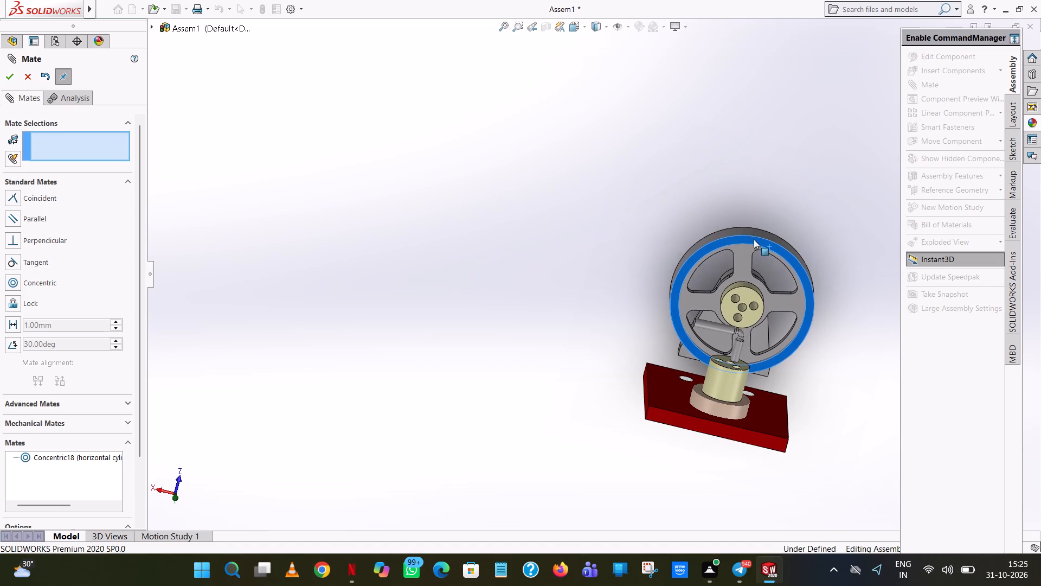
{"action": "left_click_drag", "start_coordinate": [754, 239], "coordinate": [689, 244]}
{"action": "left_click_drag", "start_coordinate": [750, 271], "coordinate": [768, 269]}
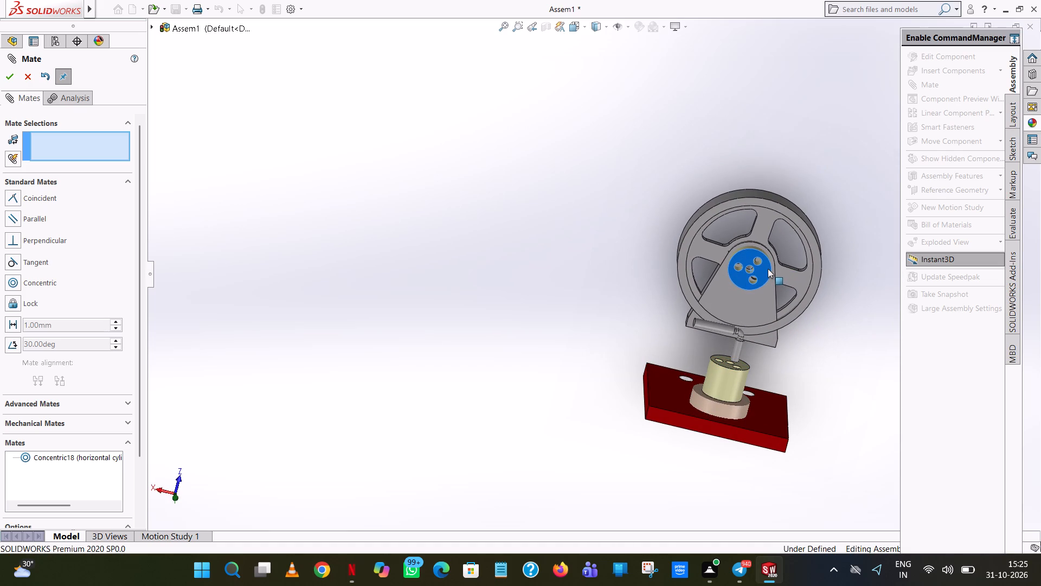
{"action": "left_click_drag", "start_coordinate": [768, 269], "coordinate": [748, 305]}
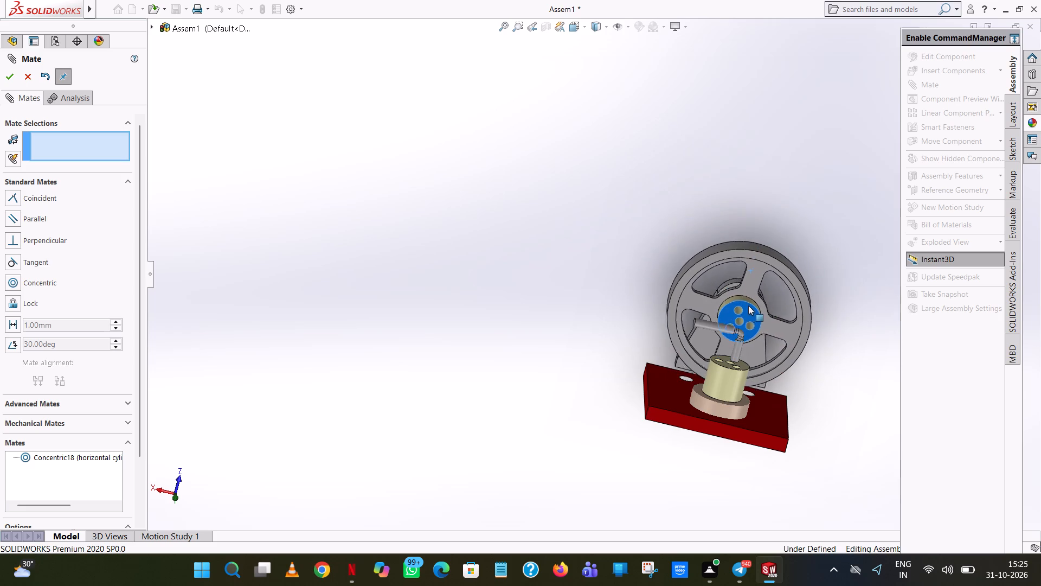
{"action": "left_click_drag", "start_coordinate": [748, 305], "coordinate": [746, 288]}
Add a coincident mate between a hole edge on the flywheel post's bottom face and the top face of the base.
{"action": "middle_click_drag", "start_coordinate": [515, 351], "coordinate": [706, 492]}
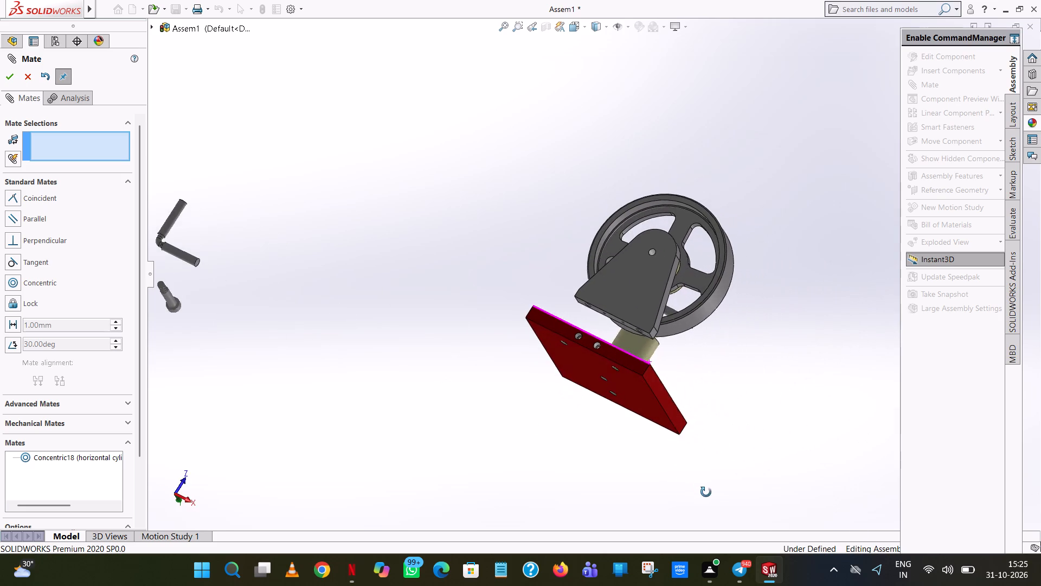
{"action": "middle_click_drag", "start_coordinate": [706, 492], "coordinate": [706, 493]}
{"action": "middle_click_drag", "start_coordinate": [618, 334], "coordinate": [619, 433]}
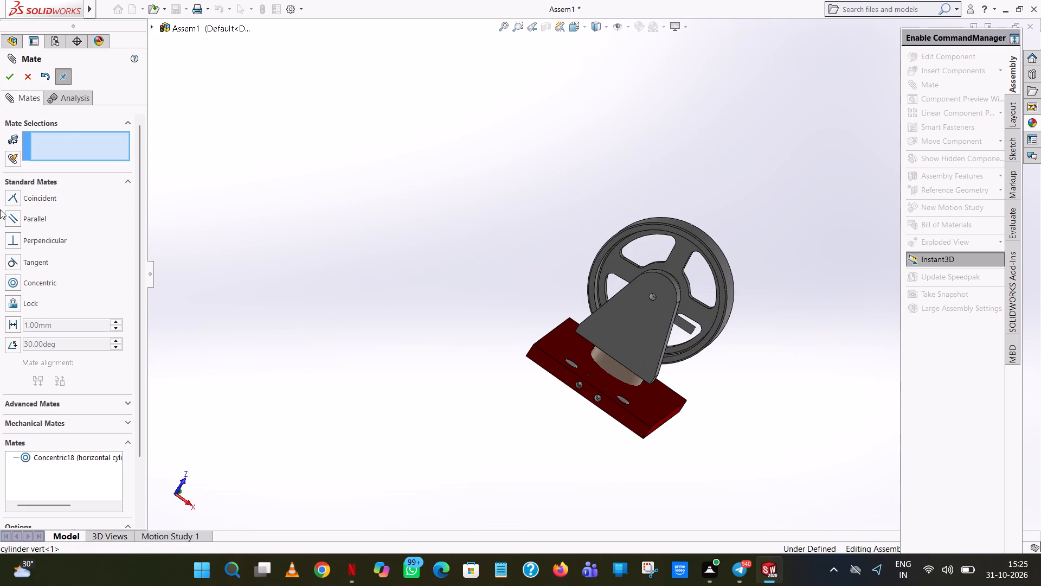
{"action": "left_click", "coordinate": [22, 204]}
{"action": "scroll", "coordinate": [633, 347], "scroll_direction": "down", "scroll_amount": 9}
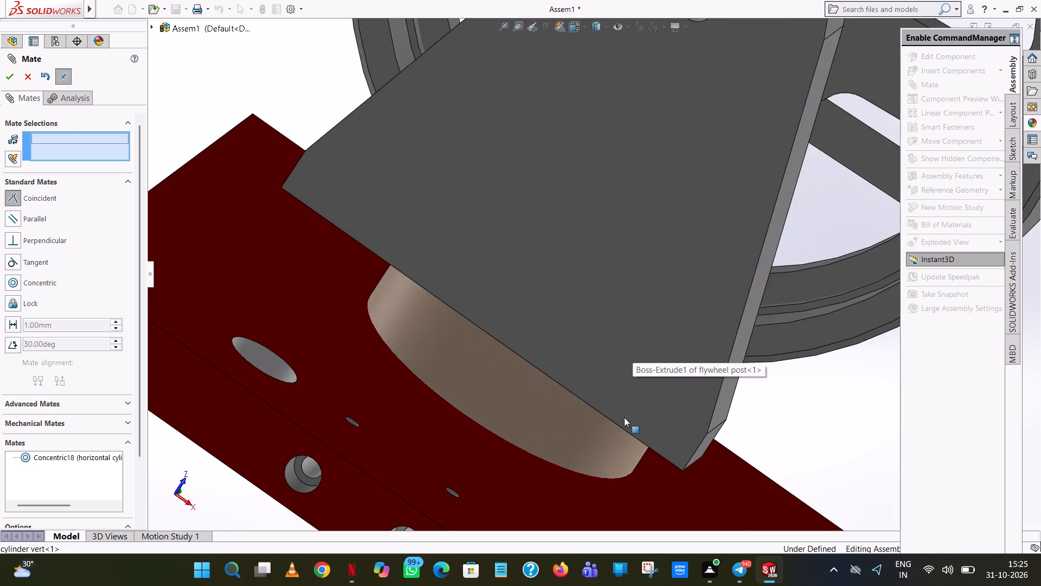
{"action": "middle_click_drag", "start_coordinate": [624, 415], "coordinate": [664, 304]}
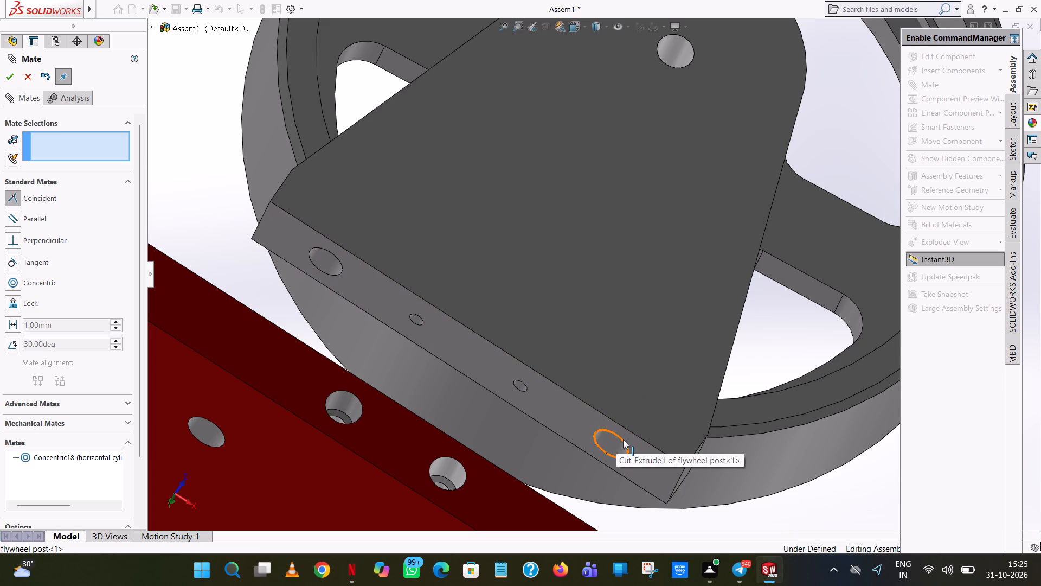
{"action": "left_click", "coordinate": [623, 439]}
{"action": "scroll", "coordinate": [620, 448], "scroll_direction": "up", "scroll_amount": 3}
{"action": "middle_click_drag", "start_coordinate": [615, 453], "coordinate": [583, 577]}
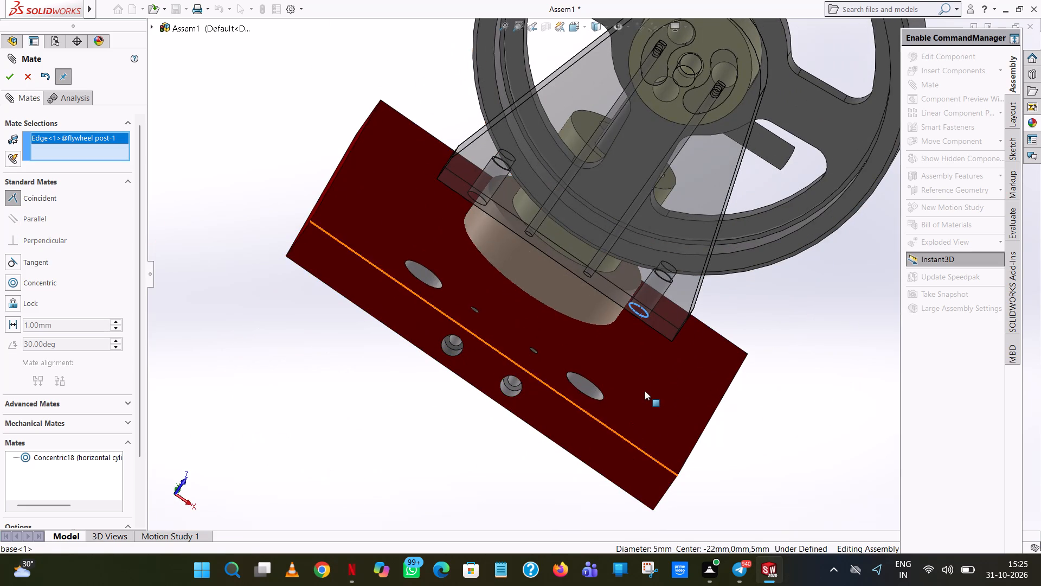
{"action": "left_click", "coordinate": [645, 391]}
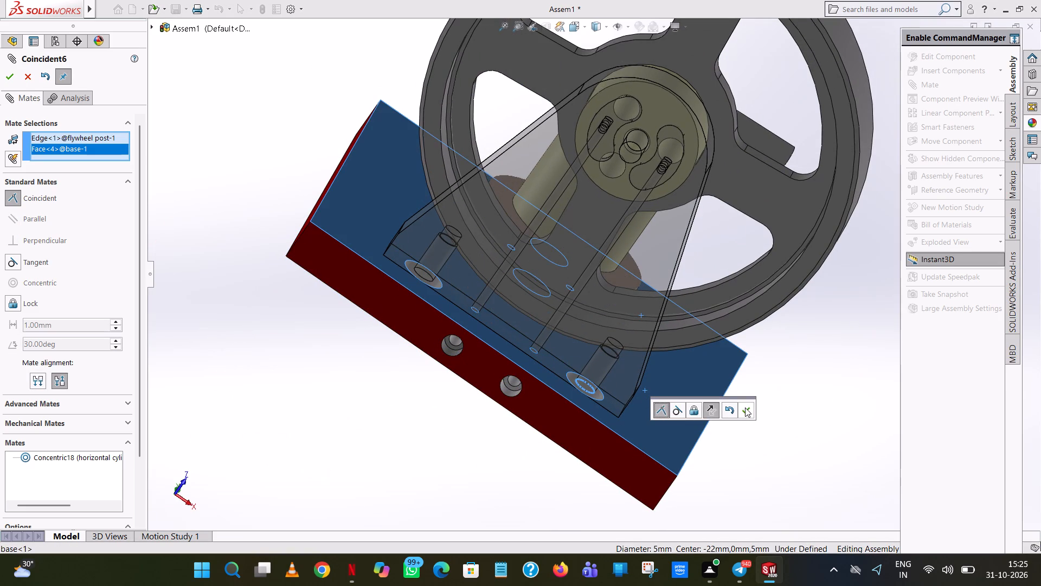
{"action": "left_click", "coordinate": [747, 407]}
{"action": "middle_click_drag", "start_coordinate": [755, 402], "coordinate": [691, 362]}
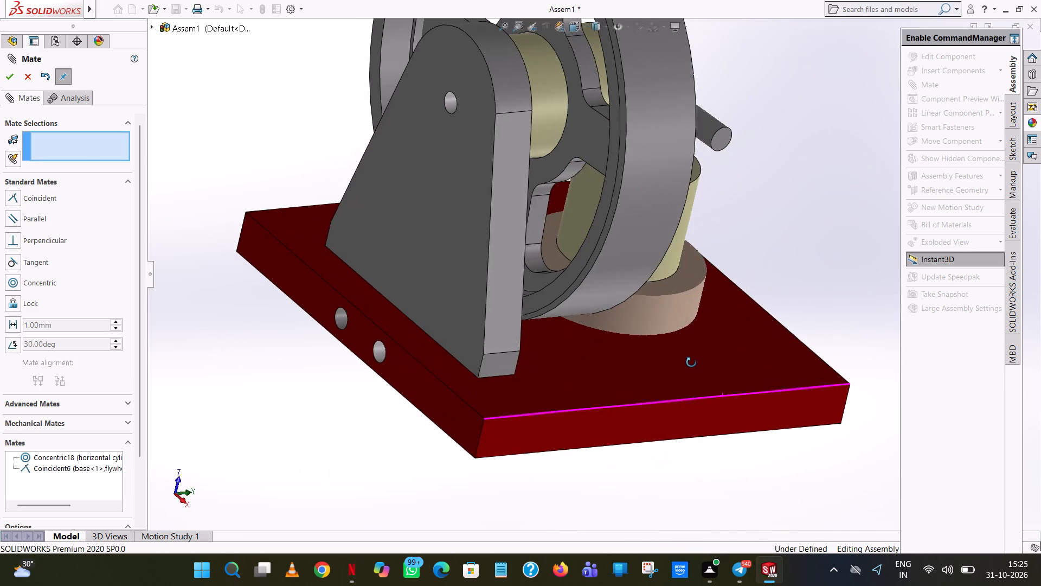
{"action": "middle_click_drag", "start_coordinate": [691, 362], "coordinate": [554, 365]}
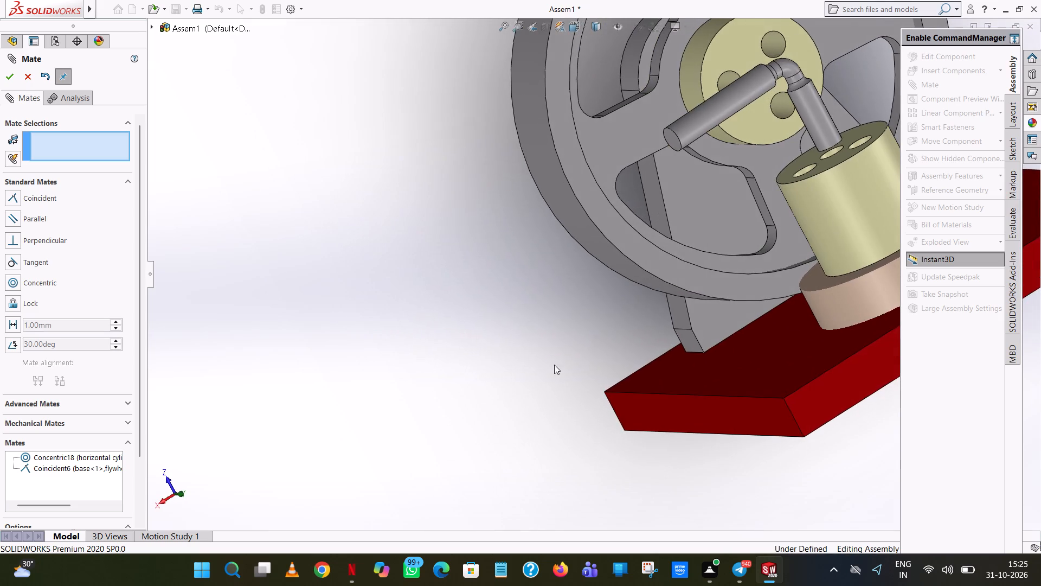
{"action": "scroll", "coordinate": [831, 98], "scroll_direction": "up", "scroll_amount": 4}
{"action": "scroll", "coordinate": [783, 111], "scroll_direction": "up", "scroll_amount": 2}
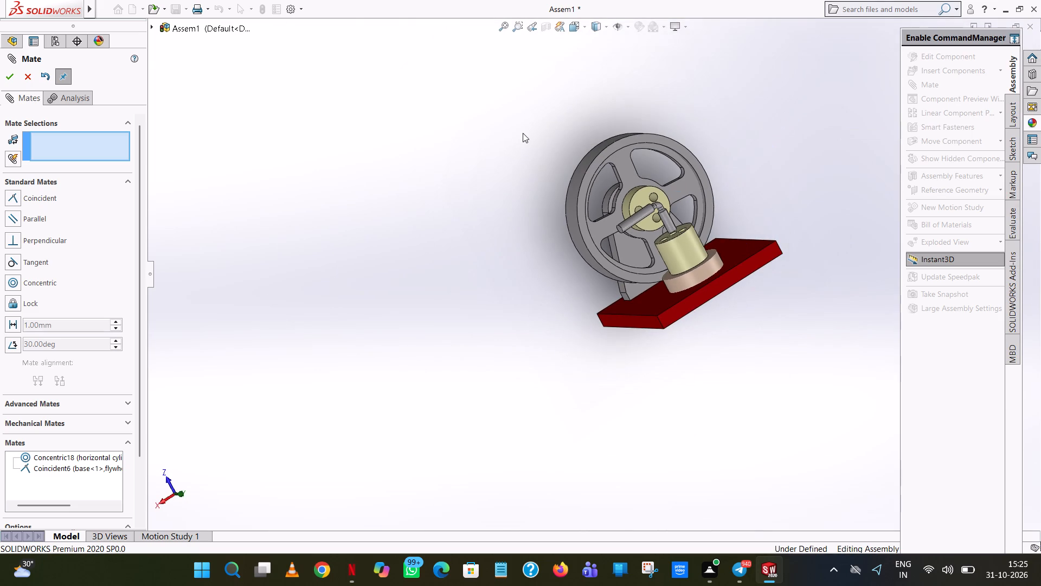
Slide the flywheel back and forth along its axis to examine its remaining freedom relative to the post.
{"action": "left_click_drag", "start_coordinate": [632, 142], "coordinate": [619, 150]}
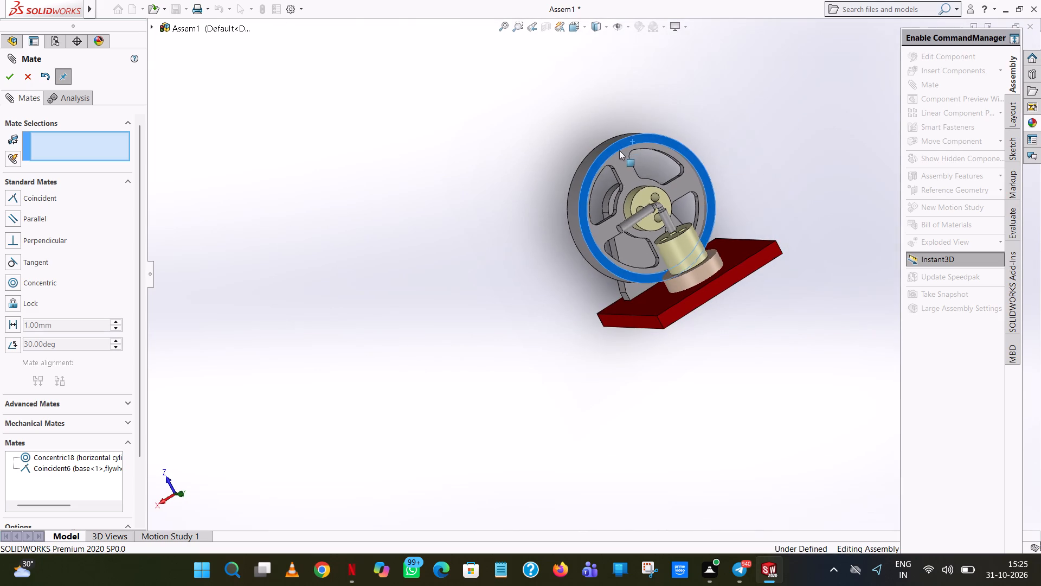
{"action": "left_click_drag", "start_coordinate": [619, 150], "coordinate": [558, 221]}
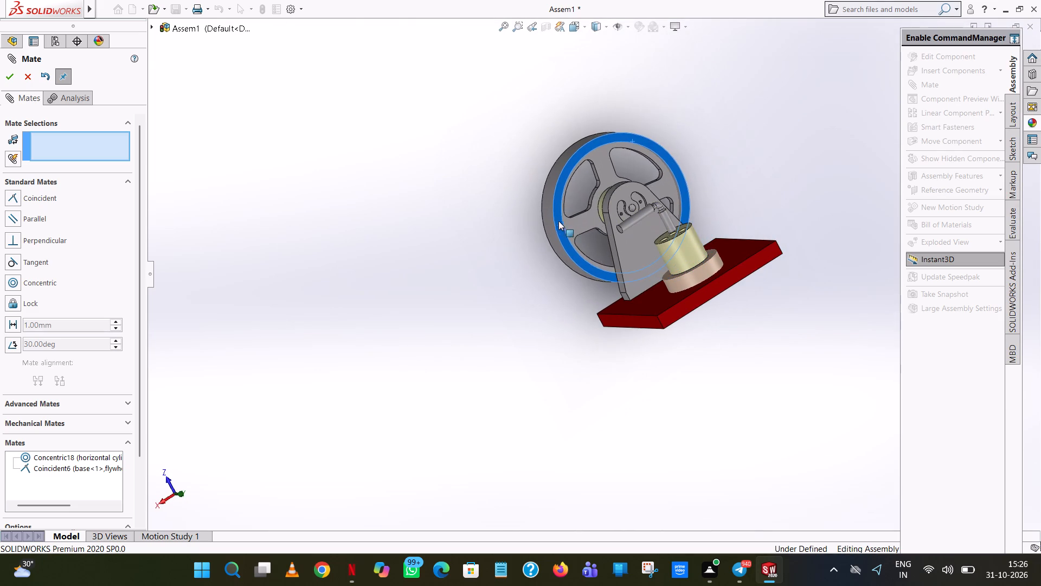
{"action": "left_click_drag", "start_coordinate": [558, 221], "coordinate": [592, 216]}
Add a coincident mate between the edge of the horizontal cylinder's central hole and the flywheel post's slotted face.
{"action": "scroll", "coordinate": [728, 250], "scroll_direction": "up", "scroll_amount": 1}
{"action": "middle_click_drag", "start_coordinate": [728, 250], "coordinate": [763, 245]}
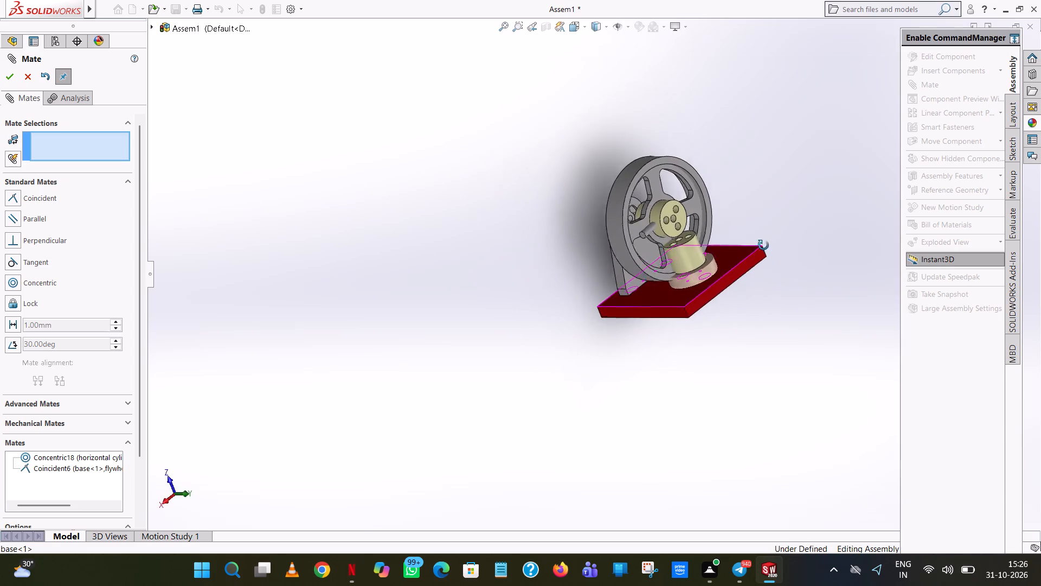
{"action": "middle_click_drag", "start_coordinate": [763, 245], "coordinate": [817, 233]}
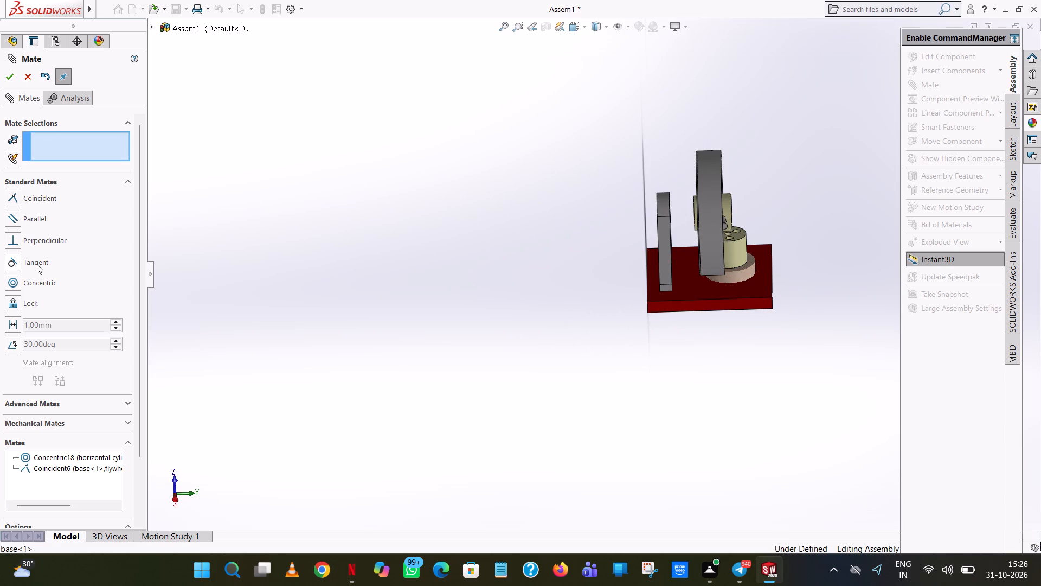
{"action": "left_click", "coordinate": [42, 198]}
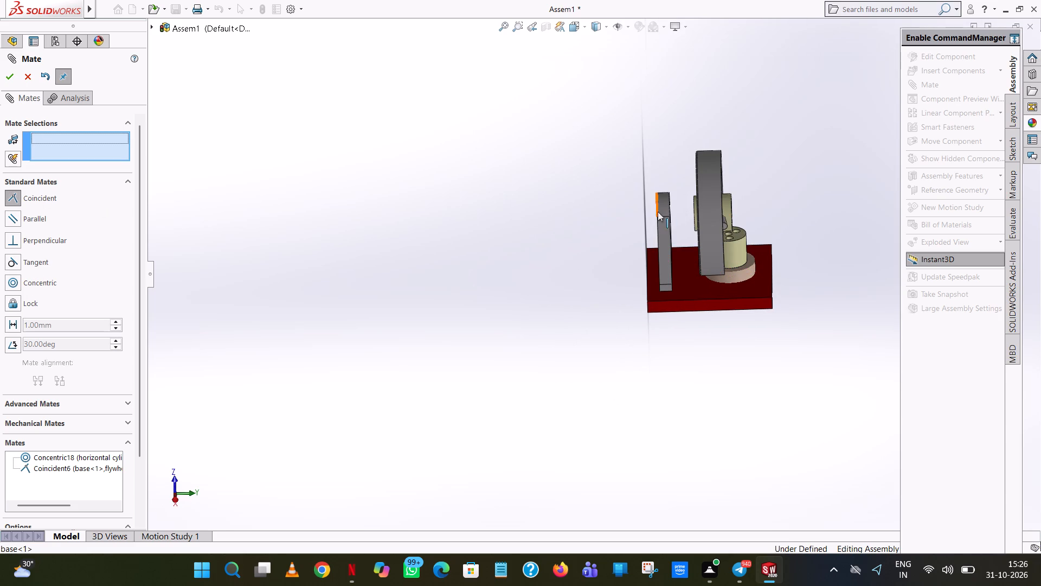
{"action": "scroll", "coordinate": [674, 207], "scroll_direction": "down", "scroll_amount": 8}
{"action": "middle_click_drag", "start_coordinate": [676, 207], "coordinate": [716, 222]}
{"action": "scroll", "coordinate": [716, 222], "scroll_direction": "up", "scroll_amount": 2}
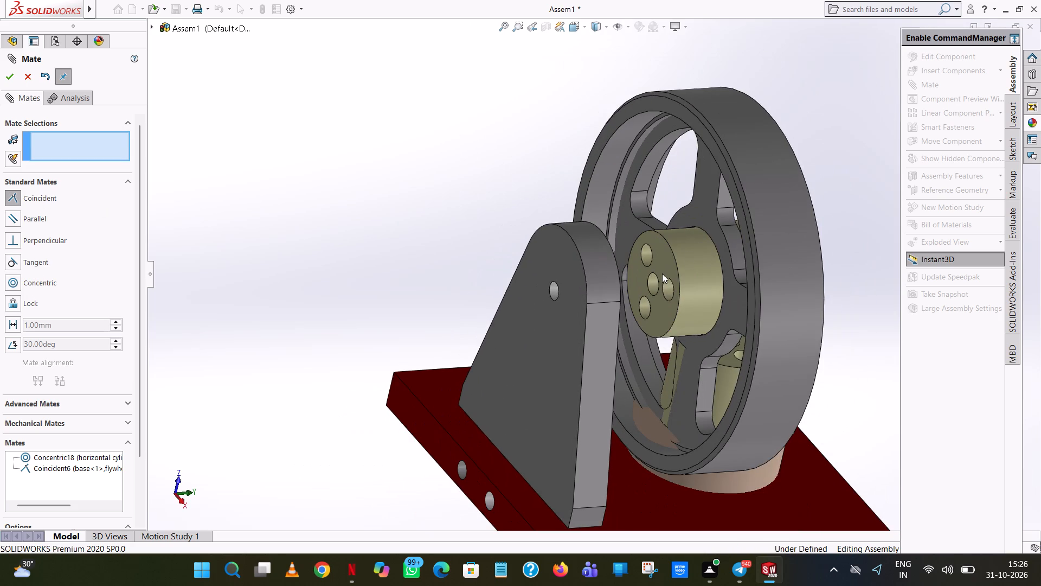
{"action": "left_click", "coordinate": [656, 277]}
{"action": "middle_click_drag", "start_coordinate": [650, 289], "coordinate": [594, 295]}
{"action": "scroll", "coordinate": [628, 294], "scroll_direction": "up", "scroll_amount": 1}
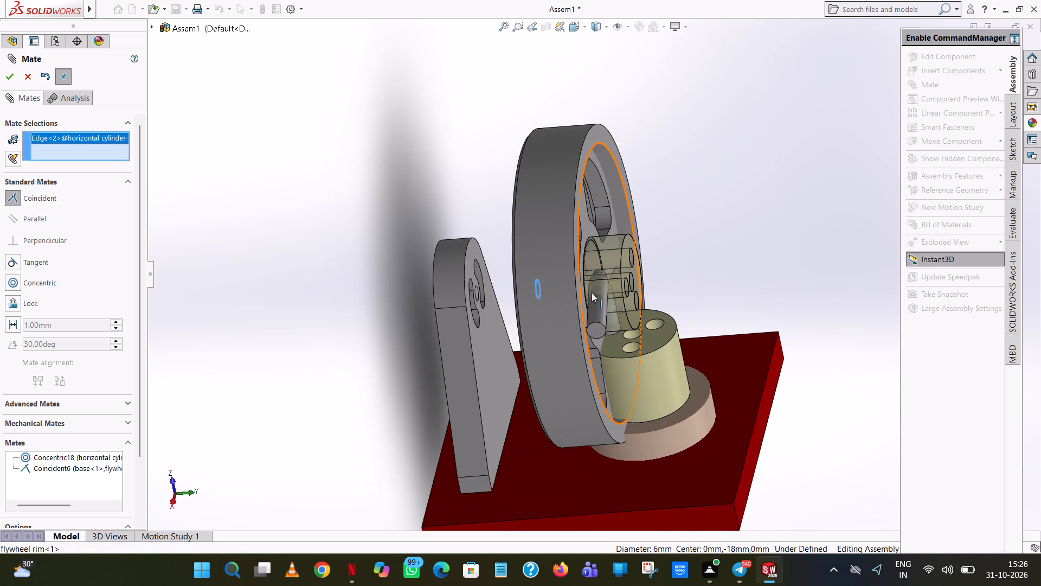
{"action": "left_click", "coordinate": [470, 275]}
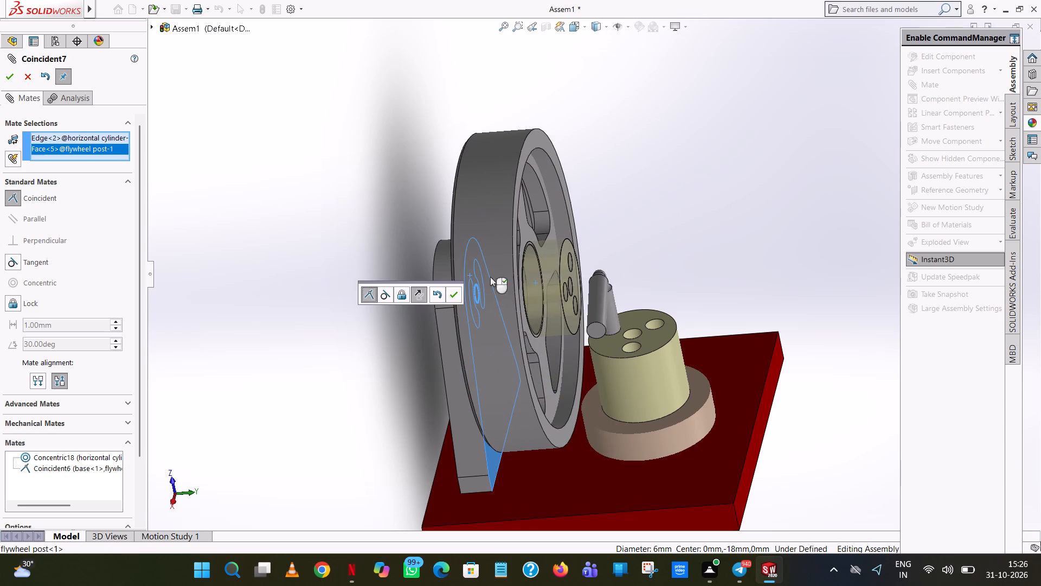
{"action": "left_click", "coordinate": [457, 291]}
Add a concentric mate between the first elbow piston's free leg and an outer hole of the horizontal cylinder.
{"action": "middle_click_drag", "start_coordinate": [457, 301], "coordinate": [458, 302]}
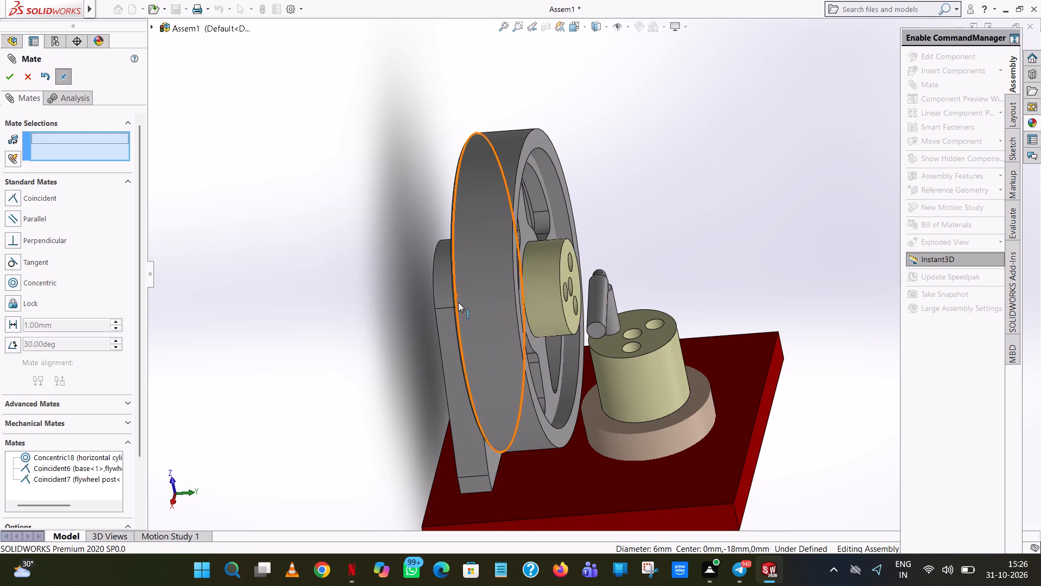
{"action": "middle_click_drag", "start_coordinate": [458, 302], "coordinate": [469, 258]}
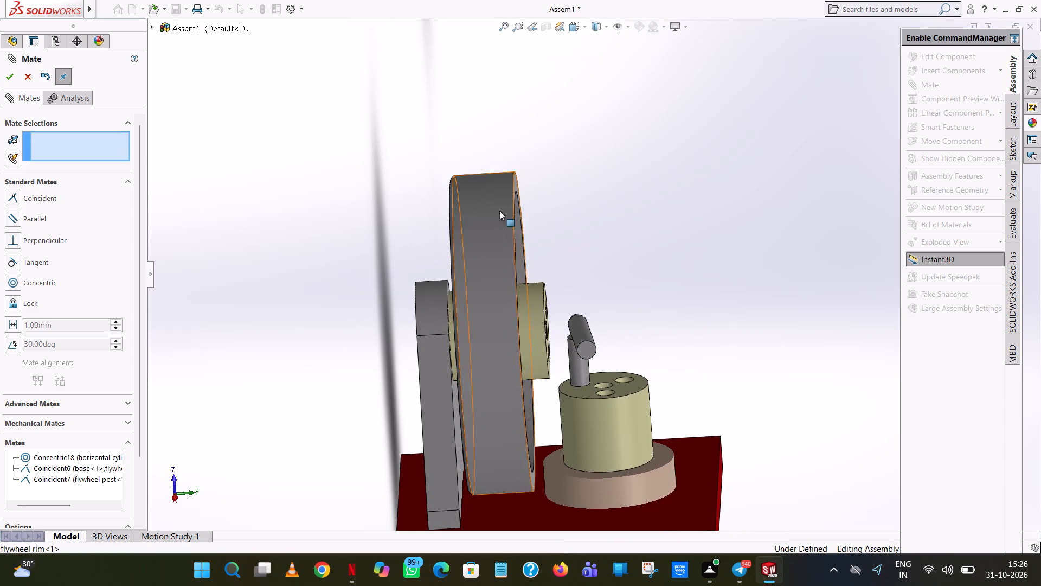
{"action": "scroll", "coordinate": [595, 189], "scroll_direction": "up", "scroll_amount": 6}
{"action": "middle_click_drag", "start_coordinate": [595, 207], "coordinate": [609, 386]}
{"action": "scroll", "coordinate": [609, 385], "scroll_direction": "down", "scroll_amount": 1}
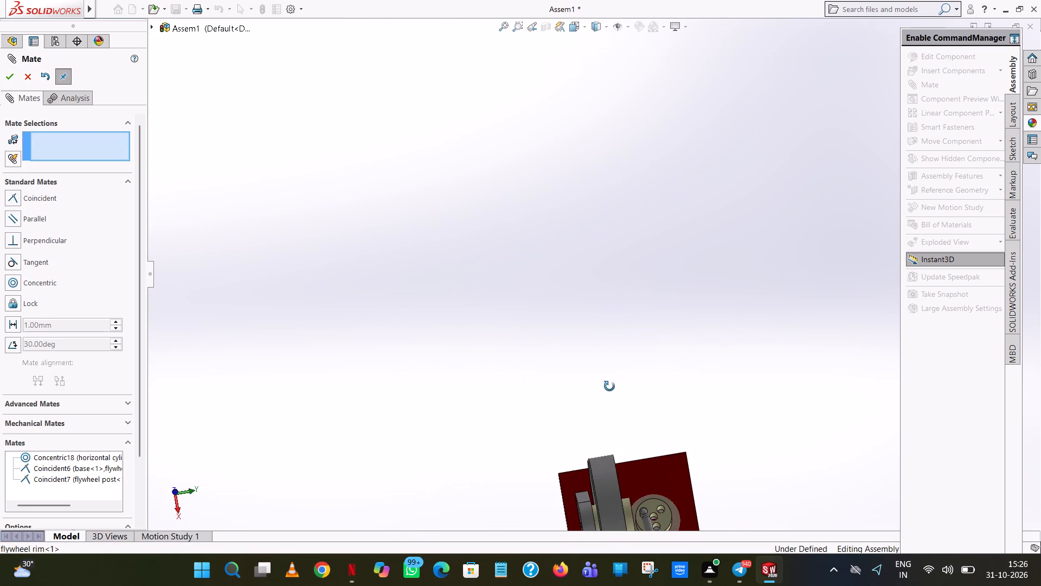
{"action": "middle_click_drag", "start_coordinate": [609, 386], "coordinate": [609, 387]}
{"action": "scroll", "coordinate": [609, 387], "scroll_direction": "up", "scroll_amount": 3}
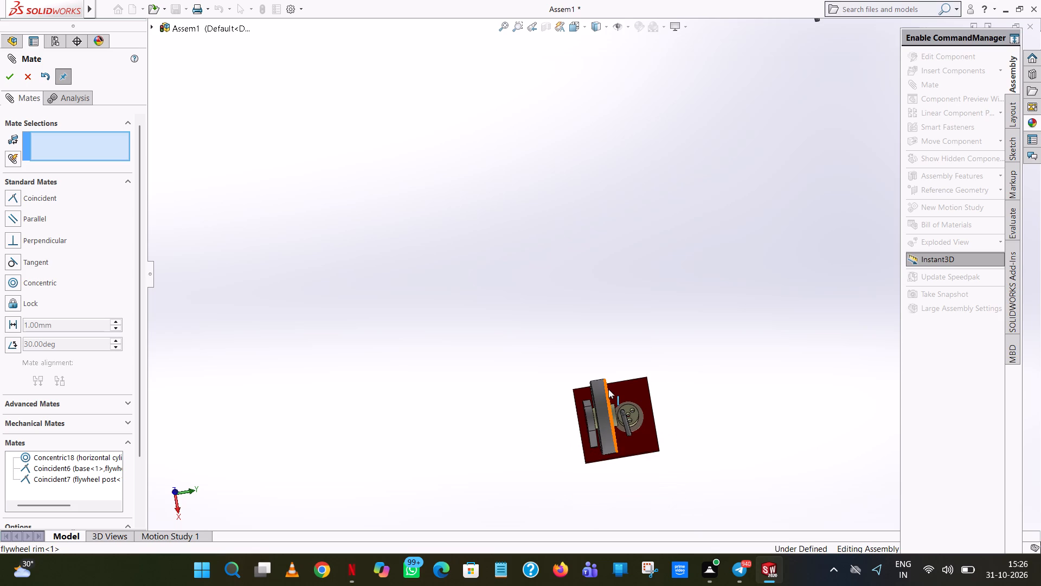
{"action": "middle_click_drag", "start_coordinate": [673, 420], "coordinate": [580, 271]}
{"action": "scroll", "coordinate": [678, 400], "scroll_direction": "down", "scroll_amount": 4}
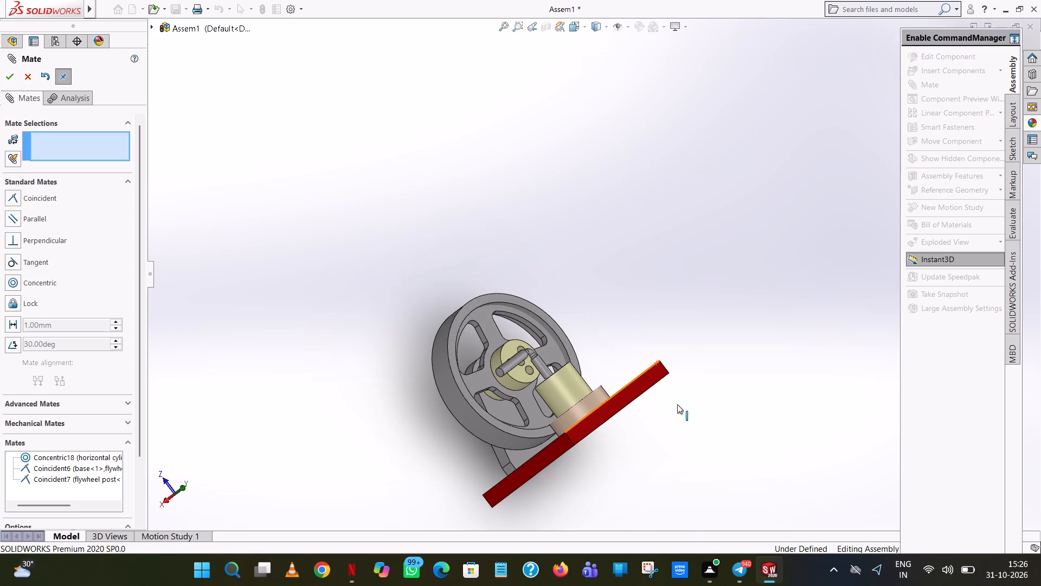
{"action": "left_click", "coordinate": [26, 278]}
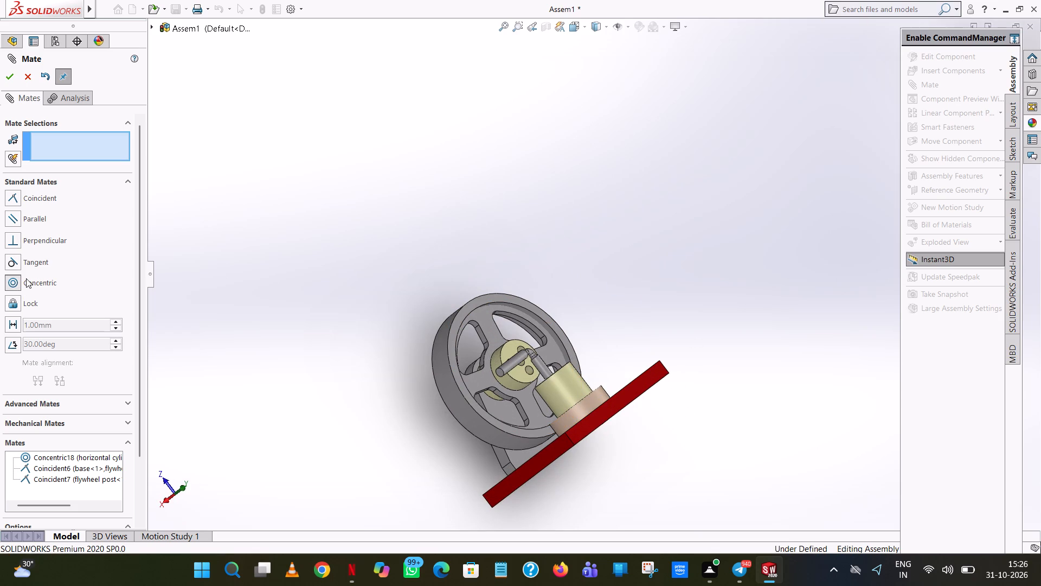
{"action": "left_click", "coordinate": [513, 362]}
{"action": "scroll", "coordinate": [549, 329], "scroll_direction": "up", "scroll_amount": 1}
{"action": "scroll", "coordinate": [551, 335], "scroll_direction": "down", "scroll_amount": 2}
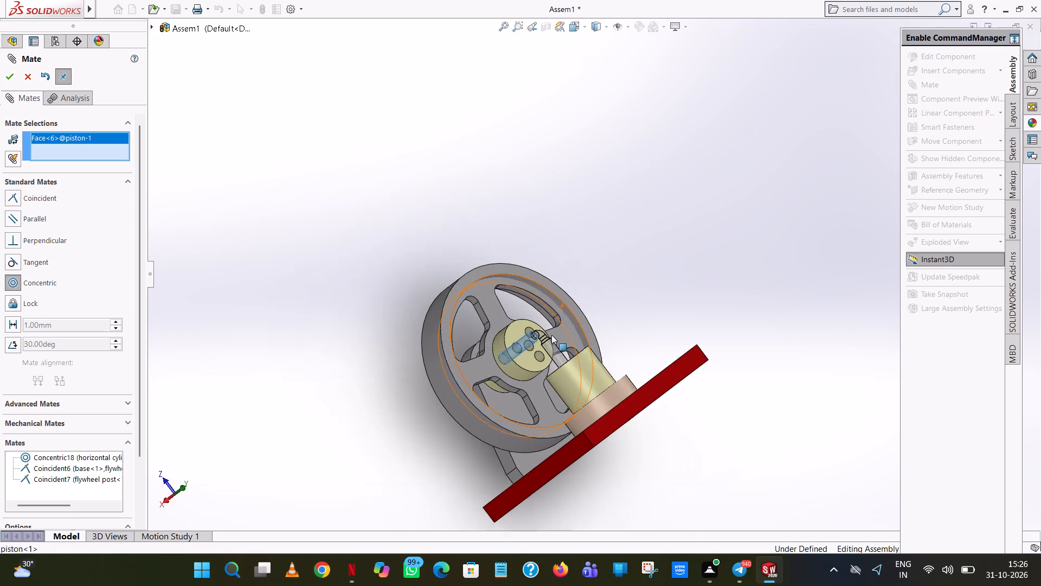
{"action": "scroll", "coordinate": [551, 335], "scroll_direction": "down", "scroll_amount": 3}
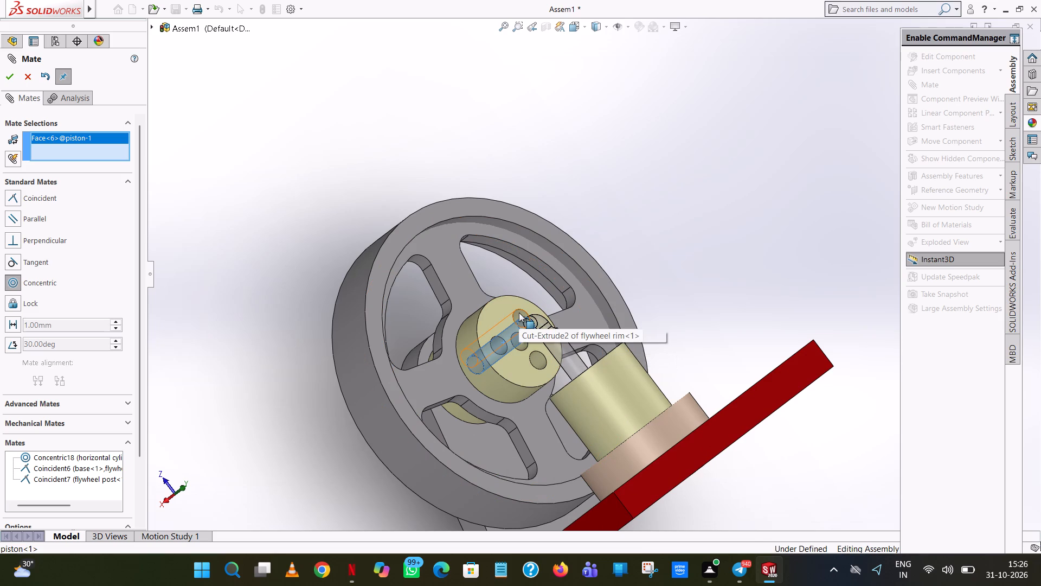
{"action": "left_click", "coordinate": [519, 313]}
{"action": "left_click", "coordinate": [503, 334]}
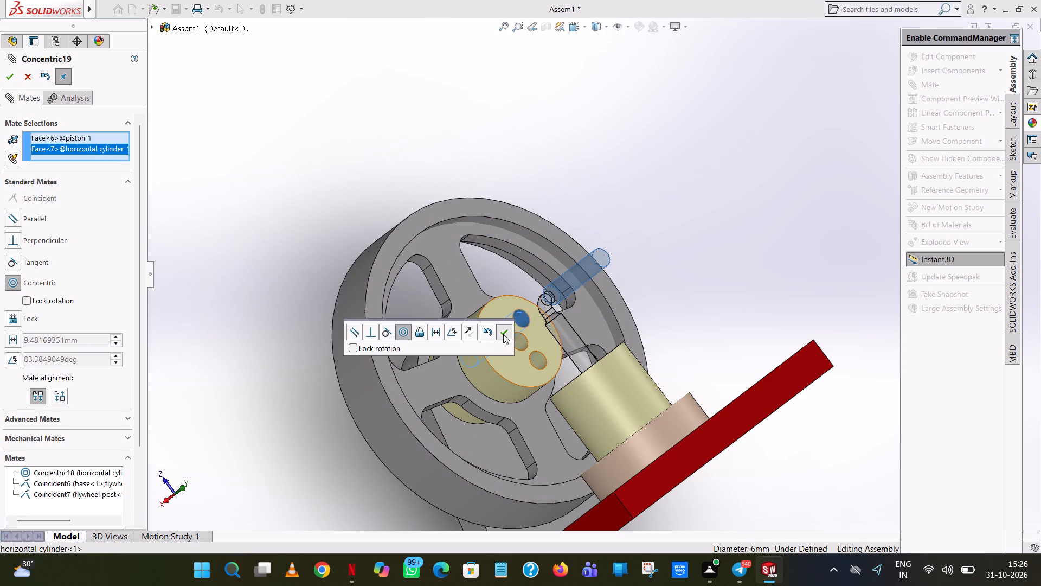
Move the first elbow piston around to examine how it travels with both cylinders.
{"action": "middle_click_drag", "start_coordinate": [453, 361], "coordinate": [448, 529]}
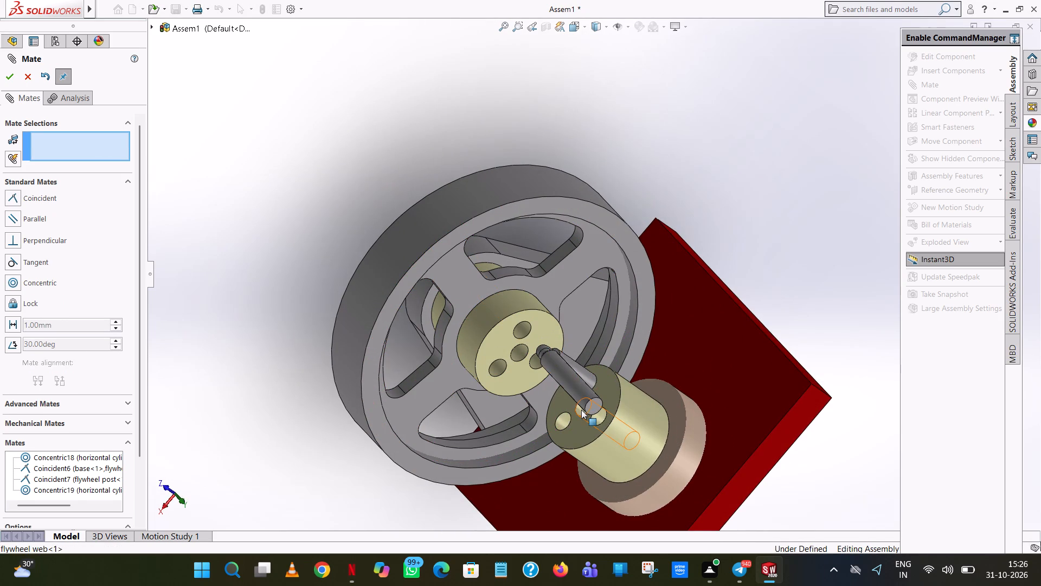
{"action": "left_click_drag", "start_coordinate": [582, 391], "coordinate": [534, 343]}
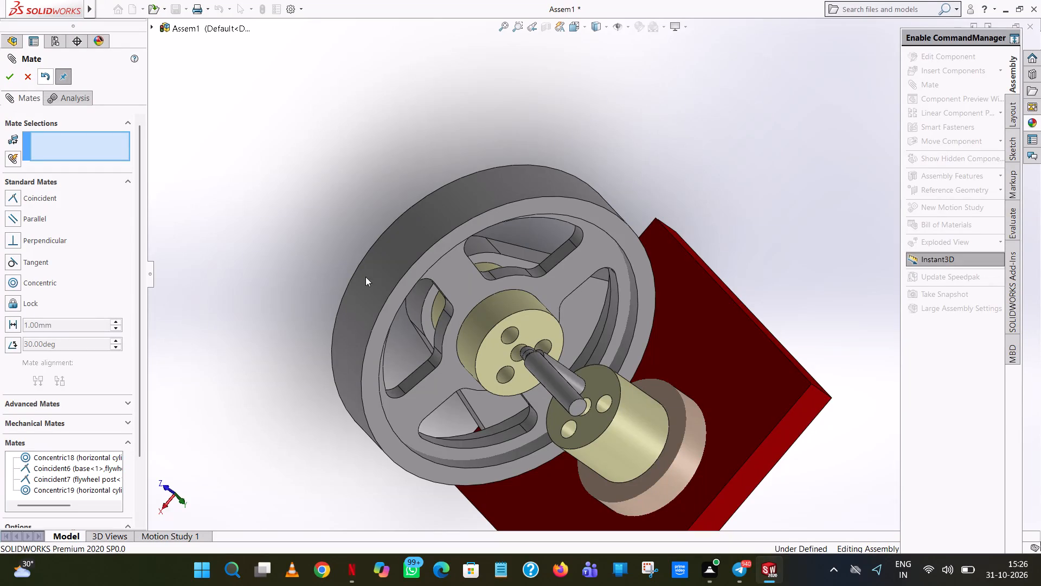
{"action": "left_click_drag", "start_coordinate": [568, 407], "coordinate": [614, 390]}
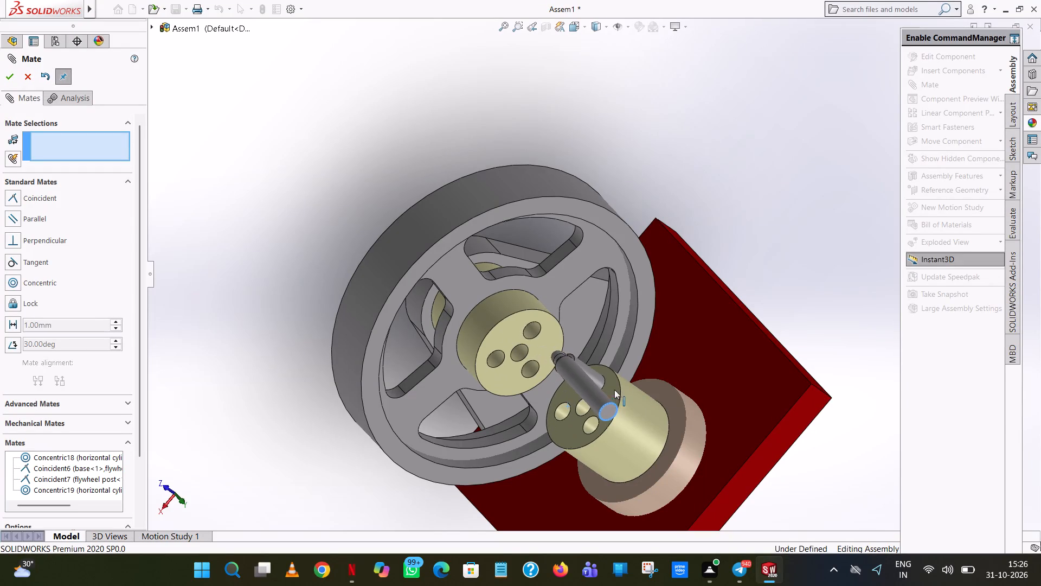
{"action": "left_click_drag", "start_coordinate": [614, 390], "coordinate": [616, 379]}
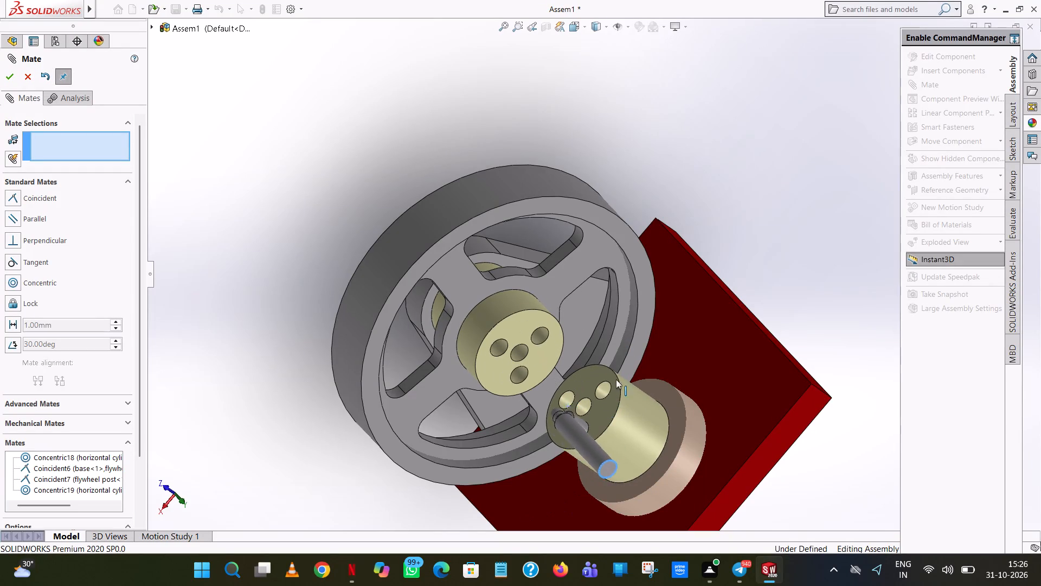
{"action": "left_click_drag", "start_coordinate": [616, 379], "coordinate": [586, 357]}
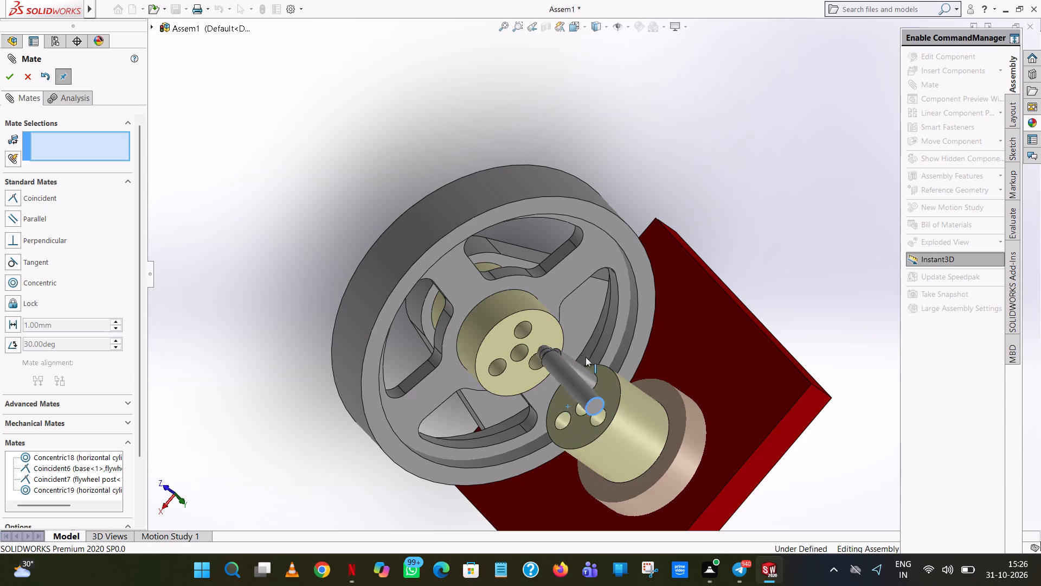
{"action": "left_click_drag", "start_coordinate": [586, 357], "coordinate": [475, 341]}
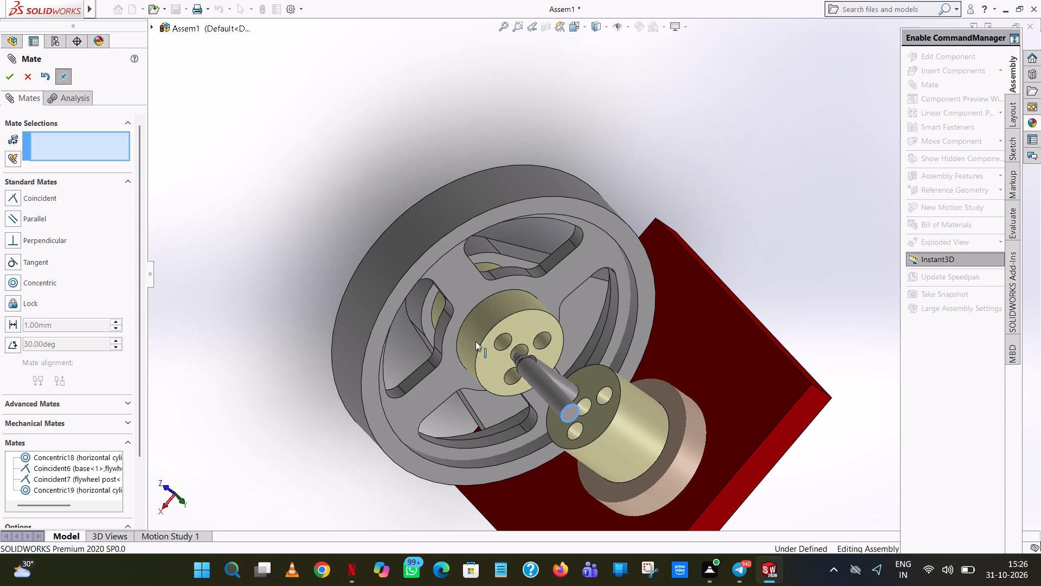
{"action": "left_click_drag", "start_coordinate": [475, 341], "coordinate": [466, 345]}
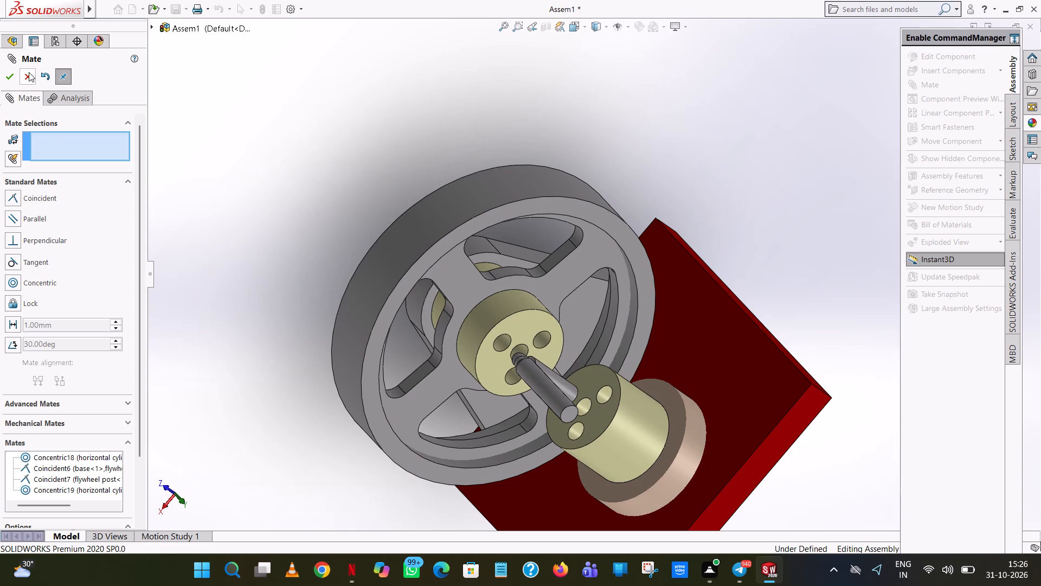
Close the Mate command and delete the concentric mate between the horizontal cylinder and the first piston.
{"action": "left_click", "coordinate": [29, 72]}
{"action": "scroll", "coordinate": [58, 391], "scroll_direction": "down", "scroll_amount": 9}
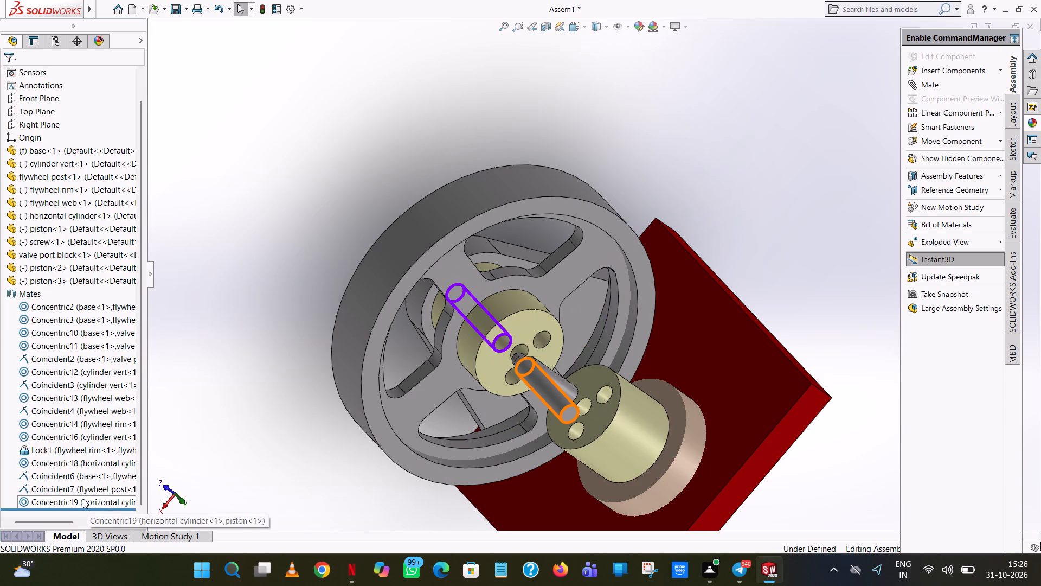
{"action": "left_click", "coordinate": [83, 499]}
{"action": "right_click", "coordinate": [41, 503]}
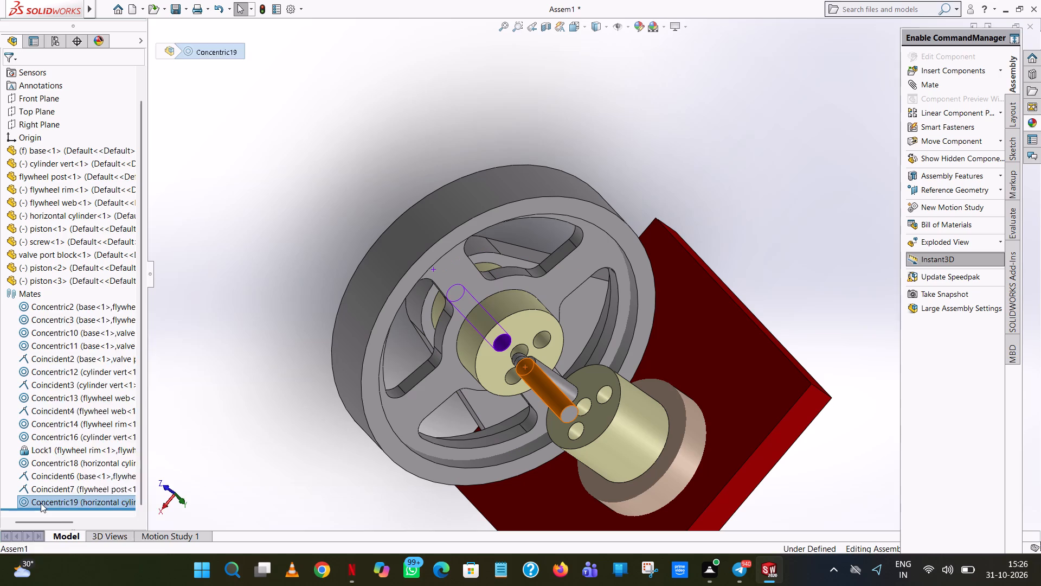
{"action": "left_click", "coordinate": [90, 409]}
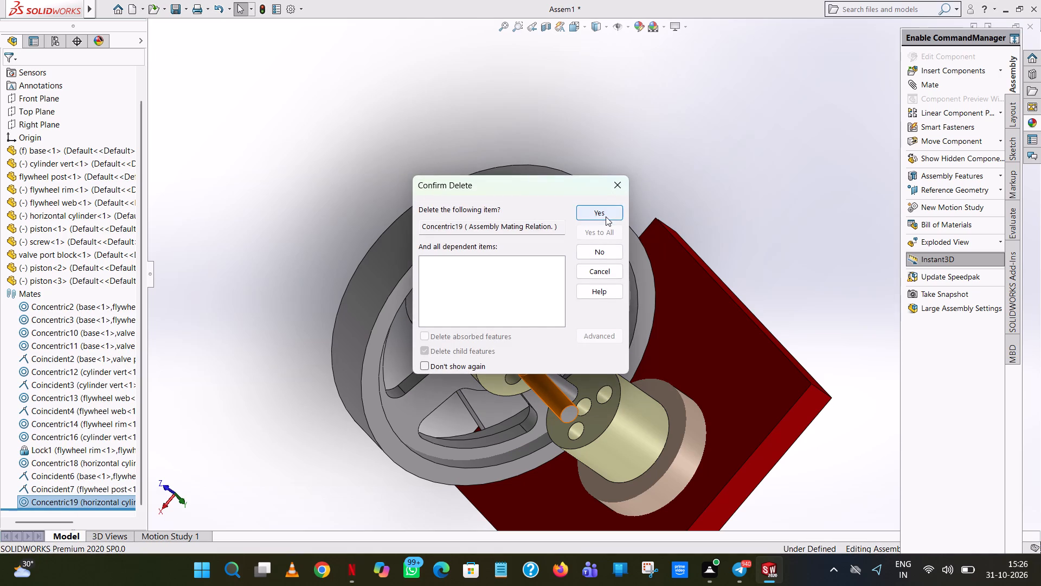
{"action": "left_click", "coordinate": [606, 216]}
Swing the first elbow piston around the vertical cylinder to examine how freely it moves without the deleted mate.
{"action": "left_click_drag", "start_coordinate": [556, 406], "coordinate": [491, 408]}
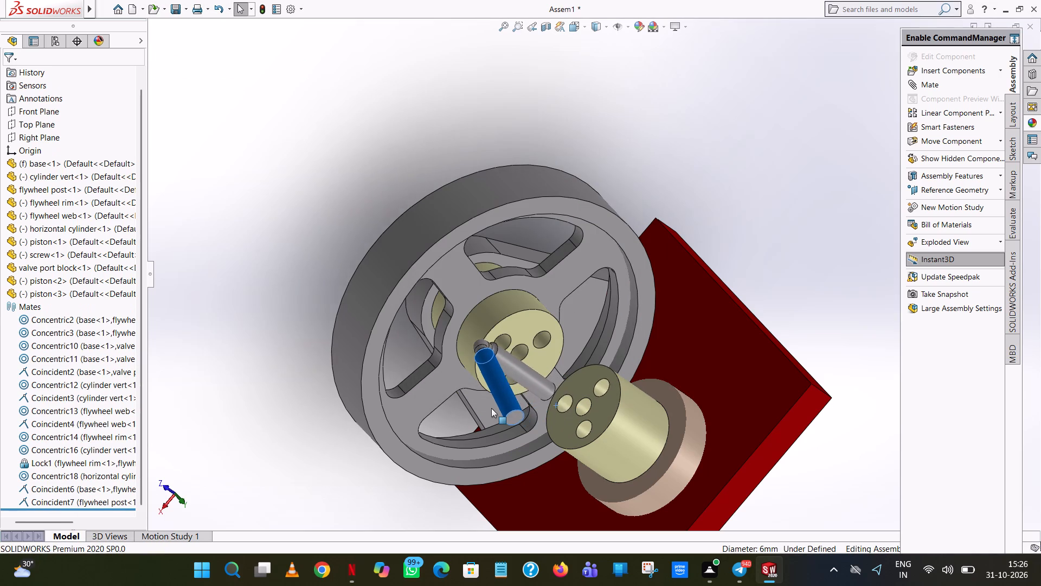
{"action": "left_click_drag", "start_coordinate": [491, 408], "coordinate": [575, 421]}
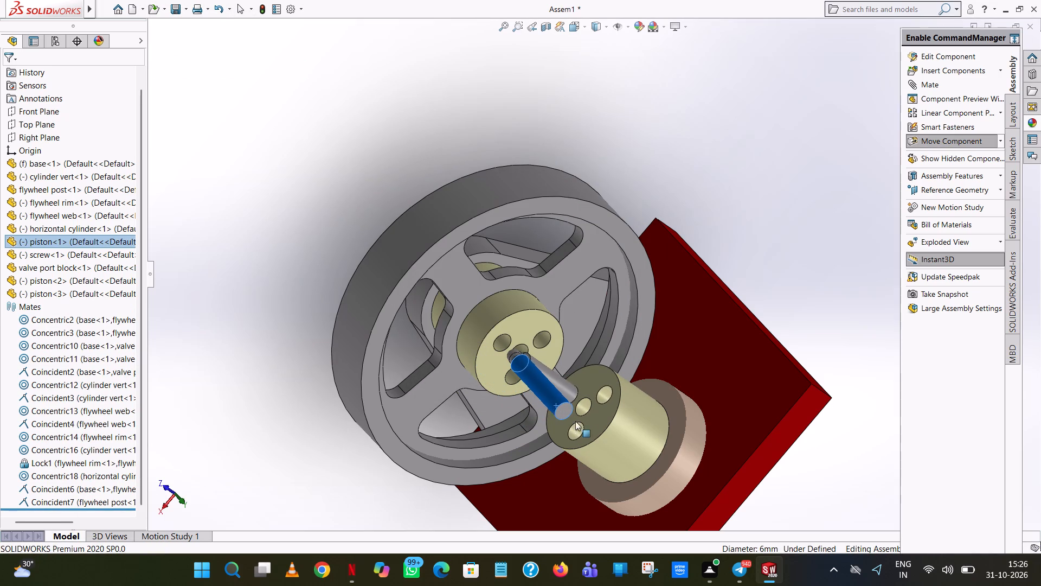
{"action": "left_click_drag", "start_coordinate": [575, 421], "coordinate": [580, 423]}
{"action": "left_click_drag", "start_coordinate": [593, 419], "coordinate": [506, 409]}
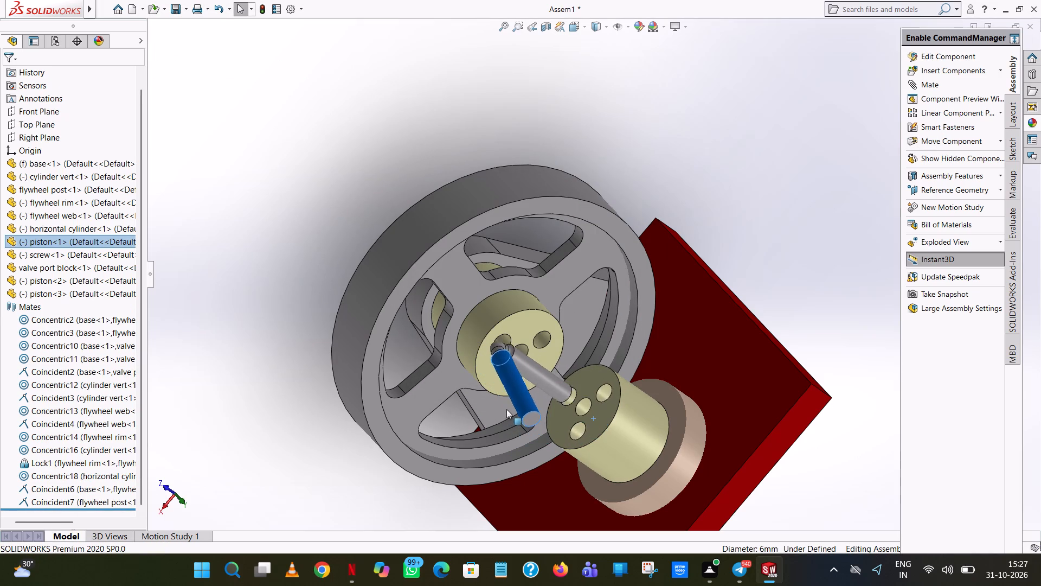
{"action": "left_click_drag", "start_coordinate": [506, 409], "coordinate": [651, 125]}
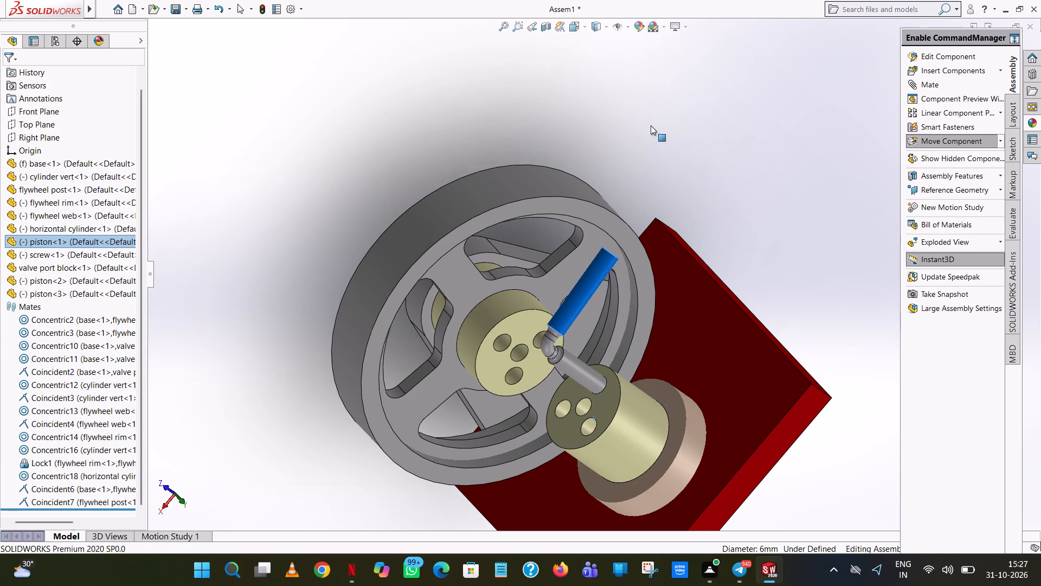
{"action": "left_click_drag", "start_coordinate": [651, 125], "coordinate": [651, 124]}
{"action": "left_click", "coordinate": [713, 199]}
Reposition the first elbow piston in the vertical cylinder so its free leg points toward the horizontal cylinder.
{"action": "middle_click_drag", "start_coordinate": [772, 304], "coordinate": [819, 222]}
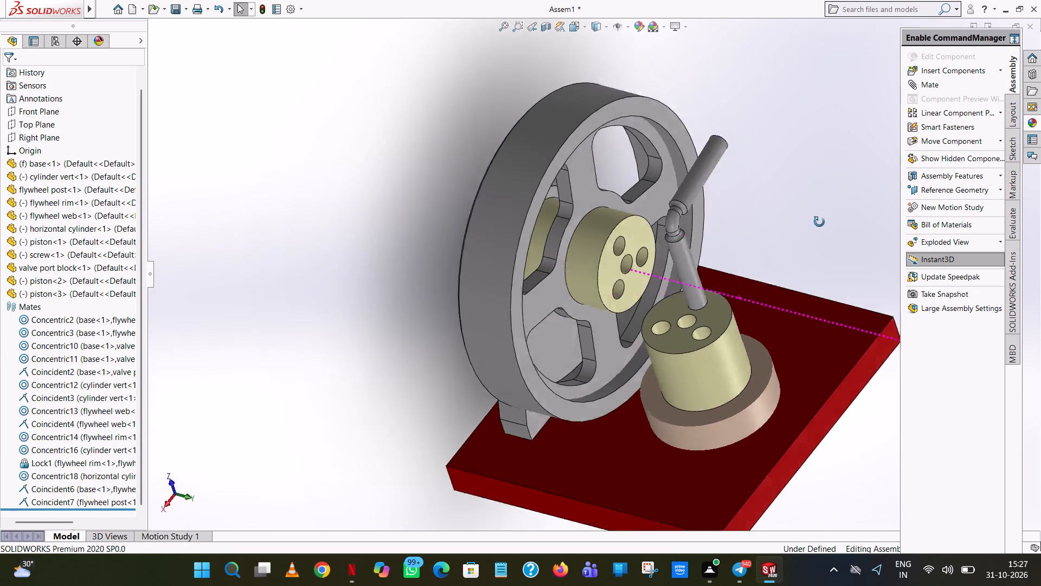
{"action": "middle_click_drag", "start_coordinate": [819, 222], "coordinate": [830, 205]}
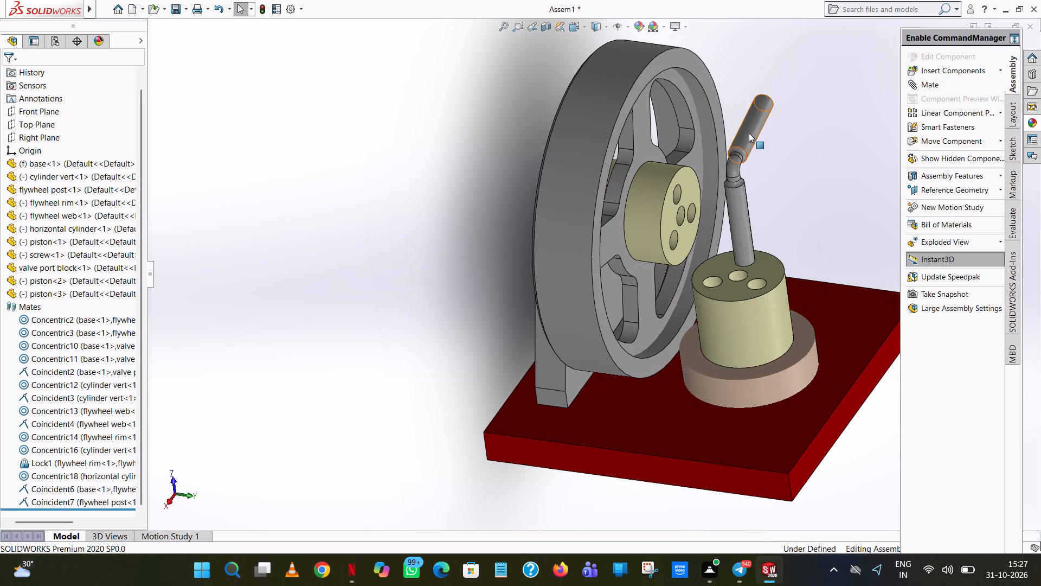
{"action": "left_click_drag", "start_coordinate": [745, 120], "coordinate": [730, 105]}
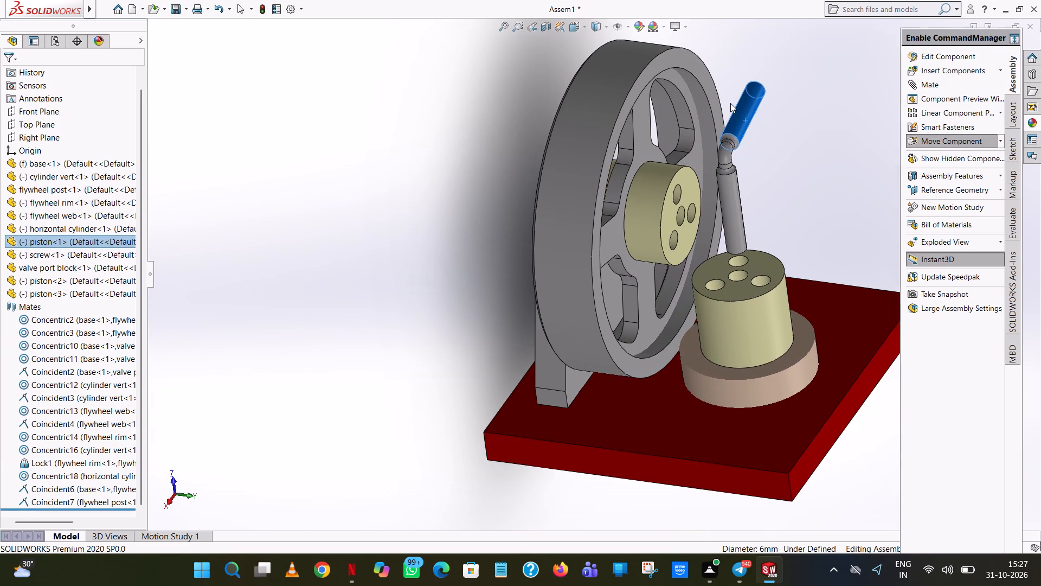
{"action": "middle_click_drag", "start_coordinate": [781, 227], "coordinate": [783, 208]}
{"action": "scroll", "coordinate": [783, 208], "scroll_direction": "up", "scroll_amount": 3}
{"action": "left_click_drag", "start_coordinate": [679, 194], "coordinate": [699, 195]}
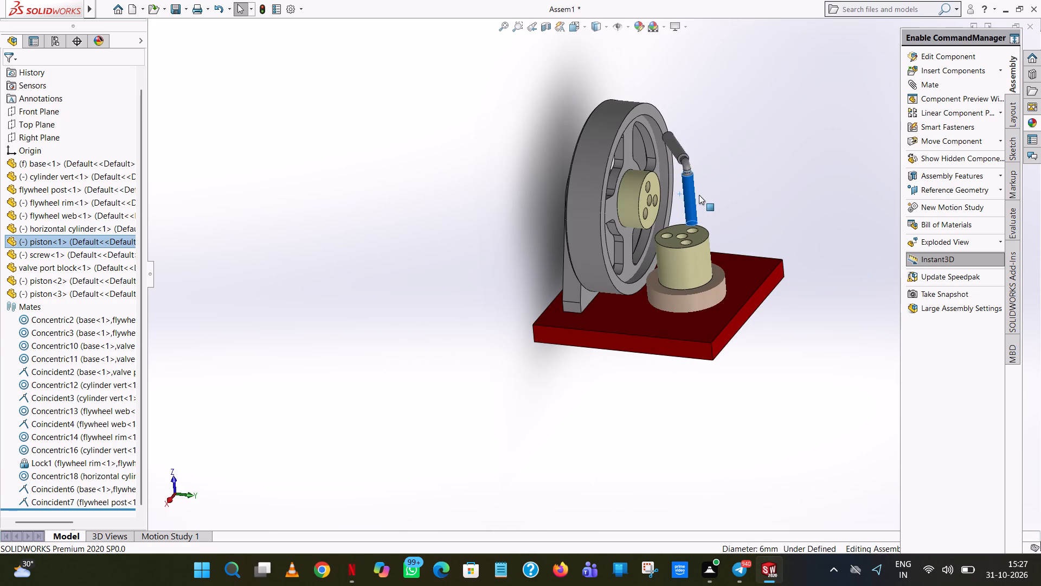
{"action": "left_click_drag", "start_coordinate": [699, 195], "coordinate": [713, 194]}
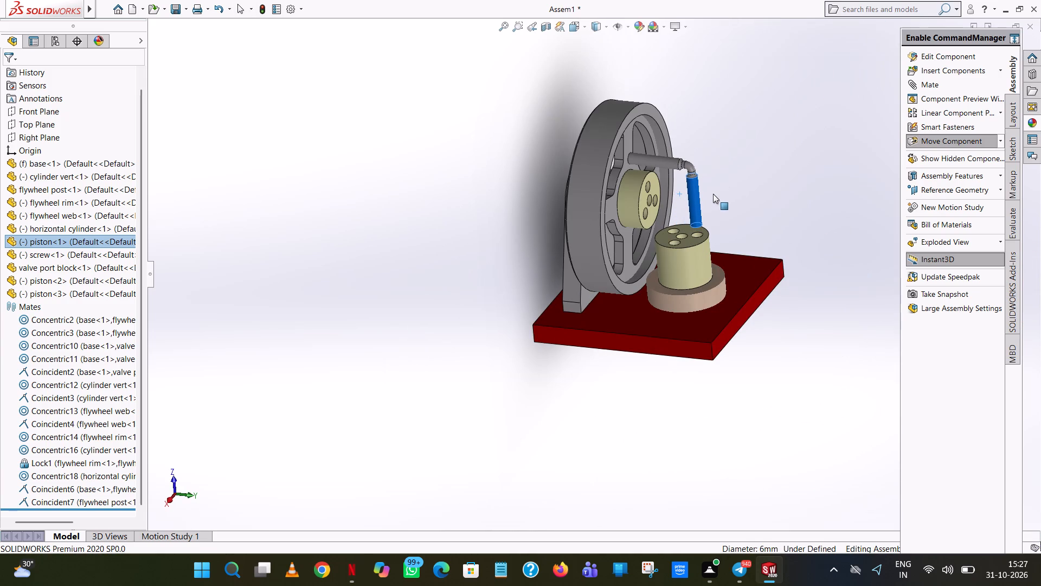
{"action": "left_click_drag", "start_coordinate": [705, 261], "coordinate": [696, 264]}
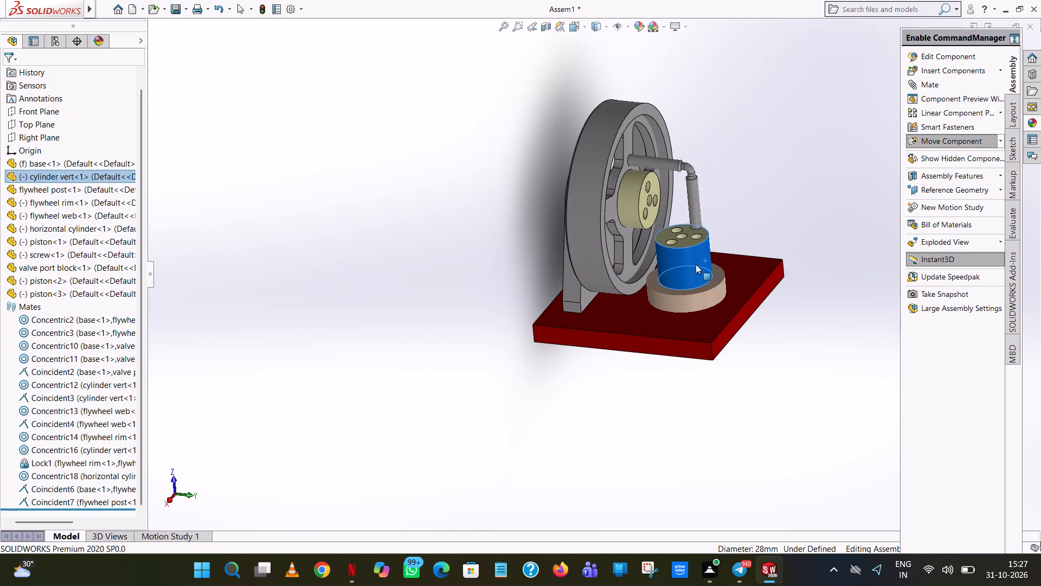
{"action": "left_click_drag", "start_coordinate": [696, 264], "coordinate": [695, 265]}
{"action": "left_click", "coordinate": [759, 171]}
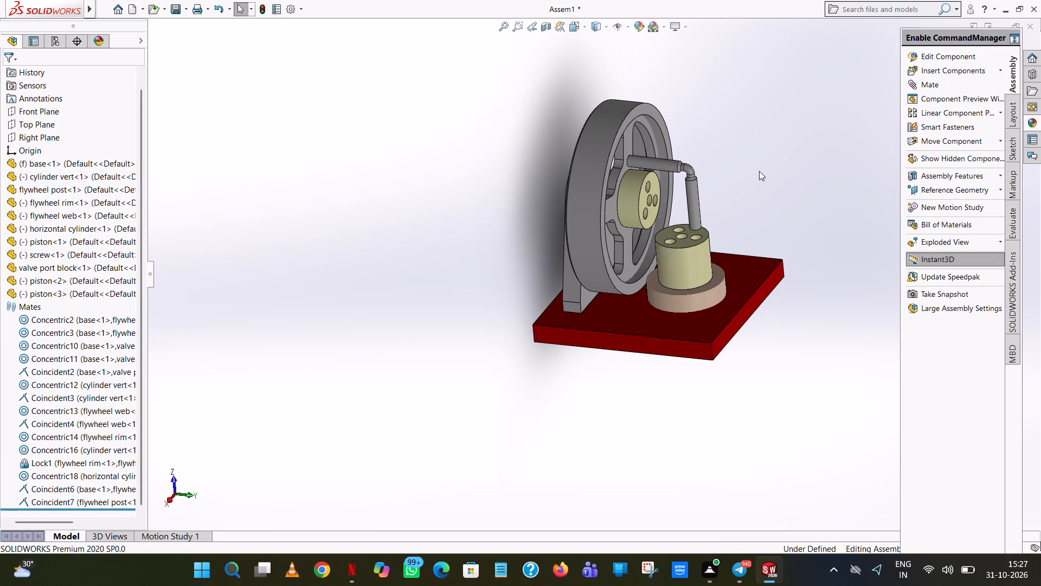
Add a concentric mate between the first elbow piston's free leg and an outer hole of the horizontal cylinder.
{"action": "middle_click_drag", "start_coordinate": [756, 171], "coordinate": [684, 201]}
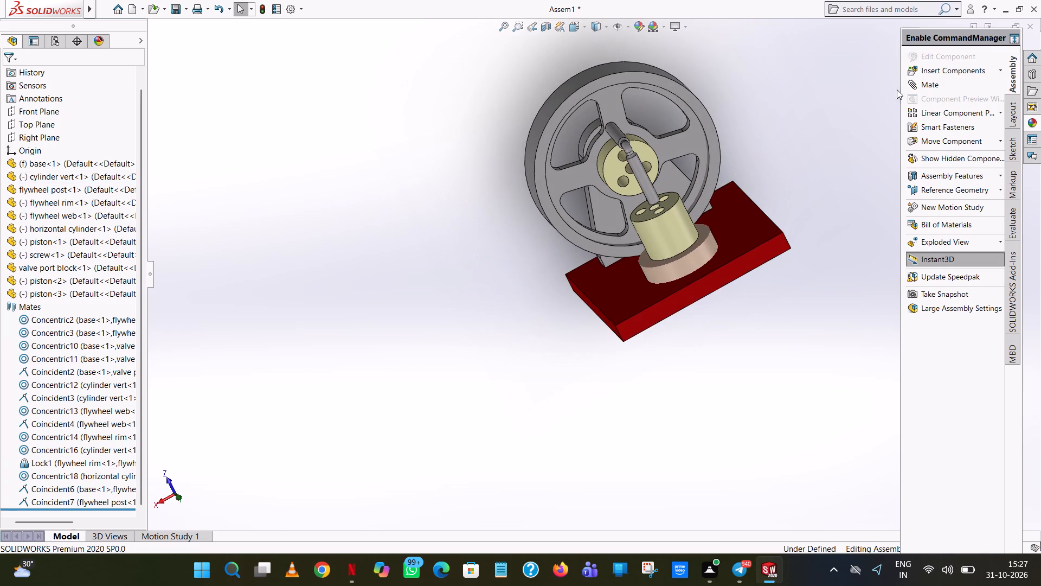
{"action": "left_click", "coordinate": [922, 88]}
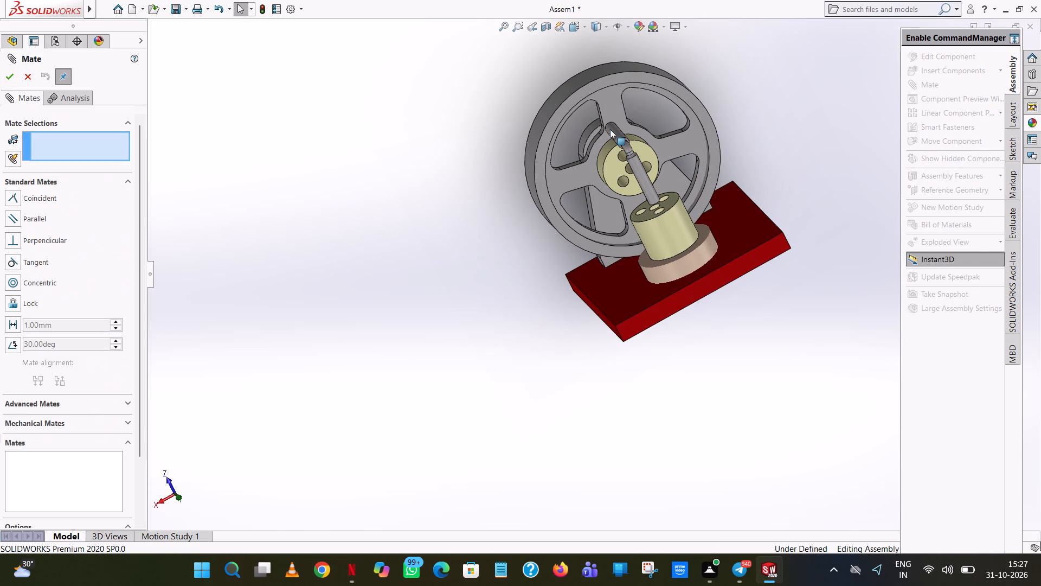
{"action": "left_click", "coordinate": [612, 130]}
{"action": "left_click", "coordinate": [621, 158]}
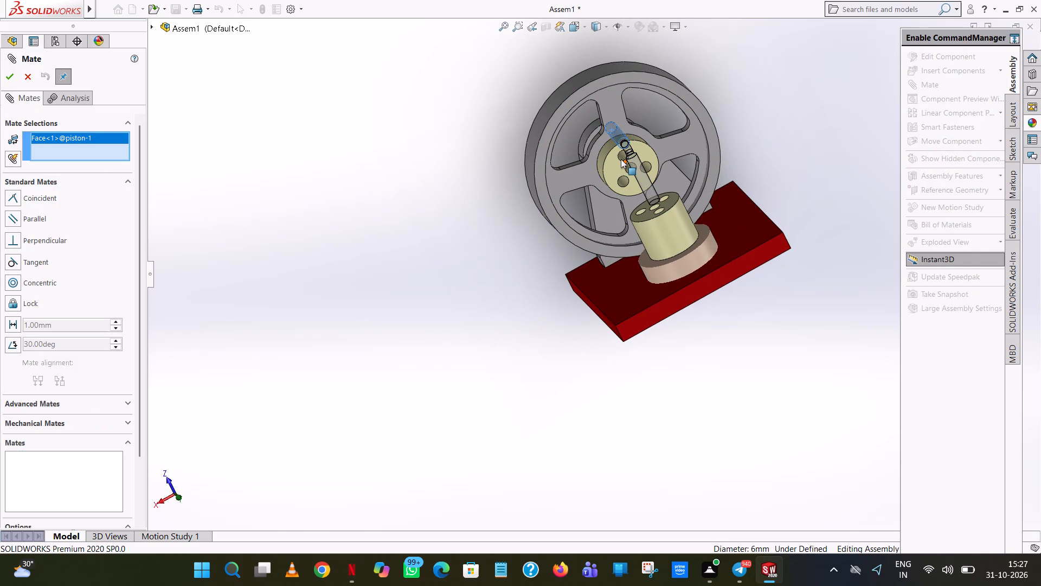
{"action": "left_click", "coordinate": [621, 157]}
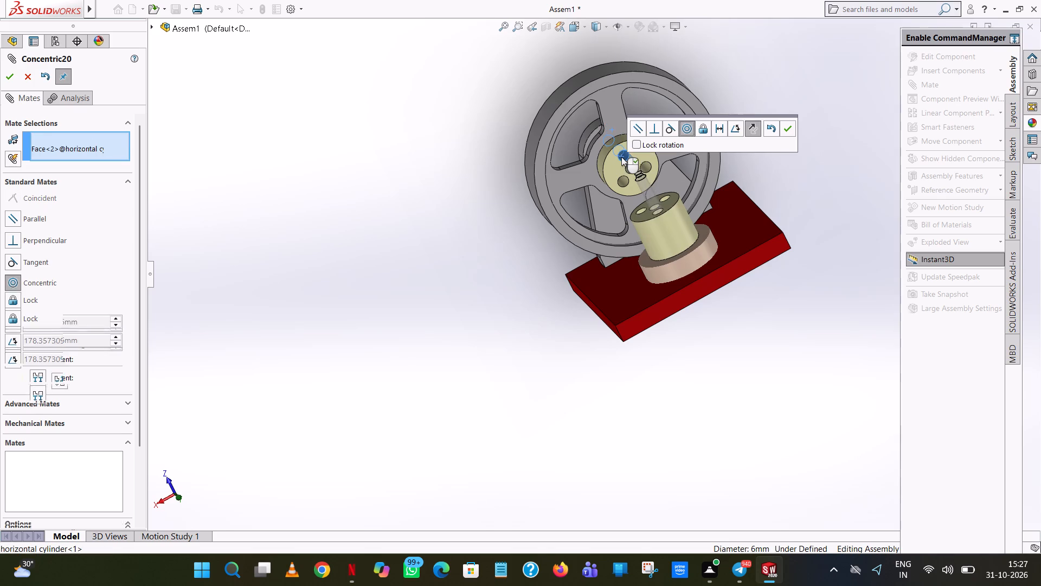
{"action": "left_click", "coordinate": [787, 128]}
Rotate the horizontal cylinder back and forth to examine how the first elbow piston drives the vertical cylinder.
{"action": "middle_click_drag", "start_coordinate": [717, 135], "coordinate": [782, 92]}
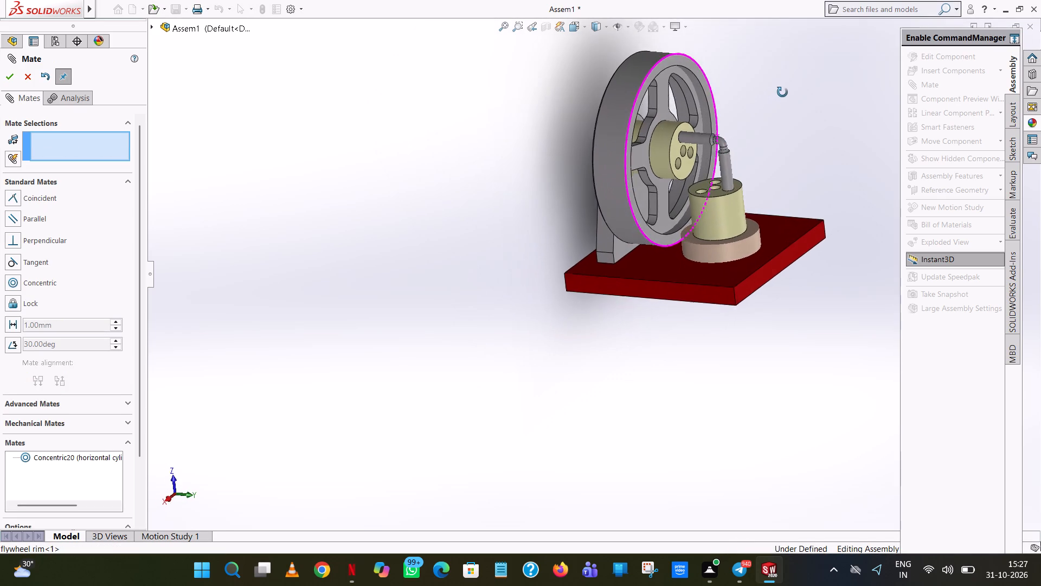
{"action": "middle_click_drag", "start_coordinate": [782, 92], "coordinate": [784, 90]}
{"action": "scroll", "coordinate": [783, 187], "scroll_direction": "down", "scroll_amount": 6}
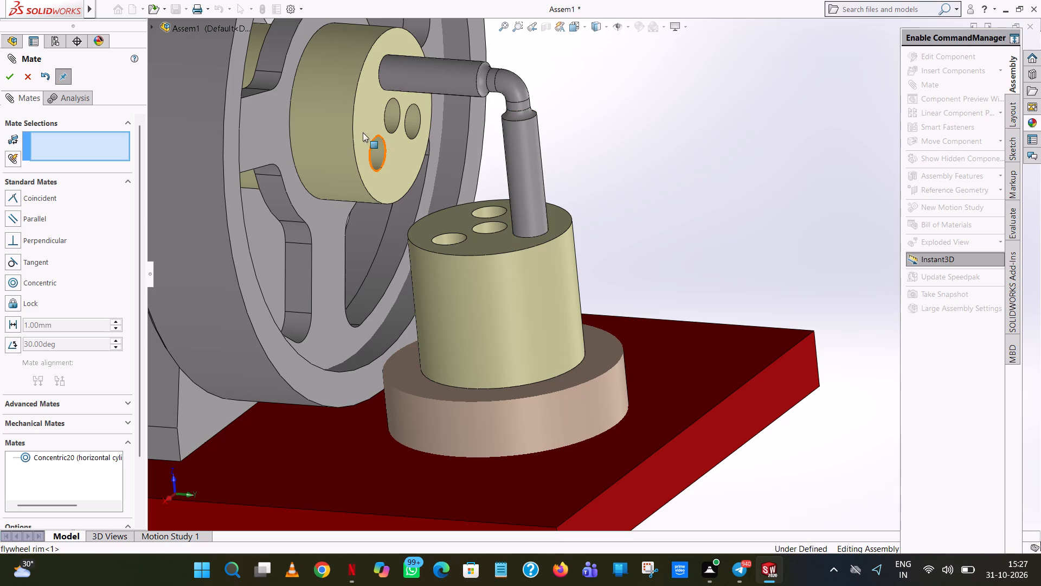
{"action": "left_click_drag", "start_coordinate": [335, 113], "coordinate": [455, 141]}
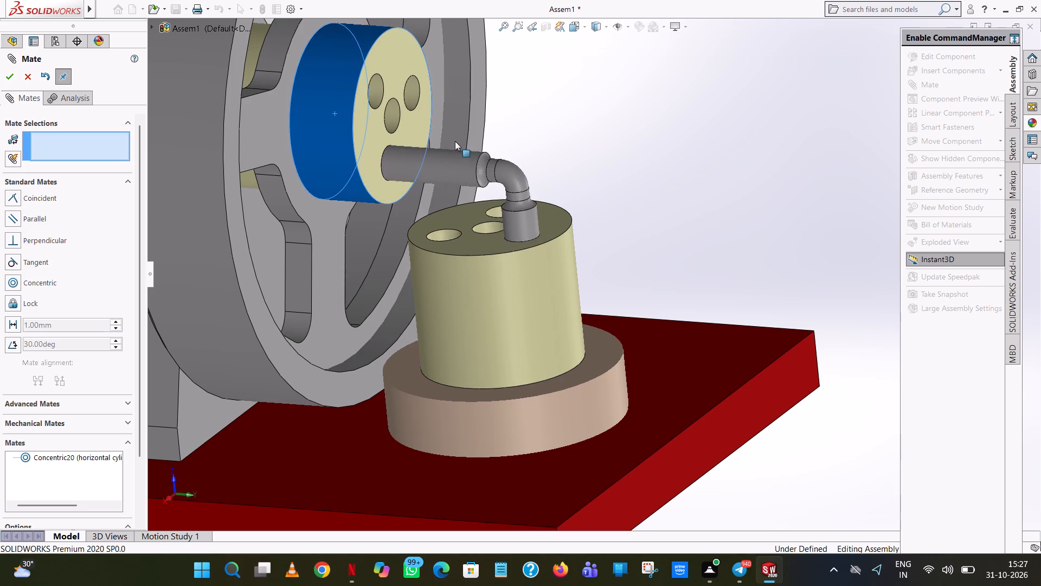
{"action": "left_click_drag", "start_coordinate": [455, 141], "coordinate": [411, 194]}
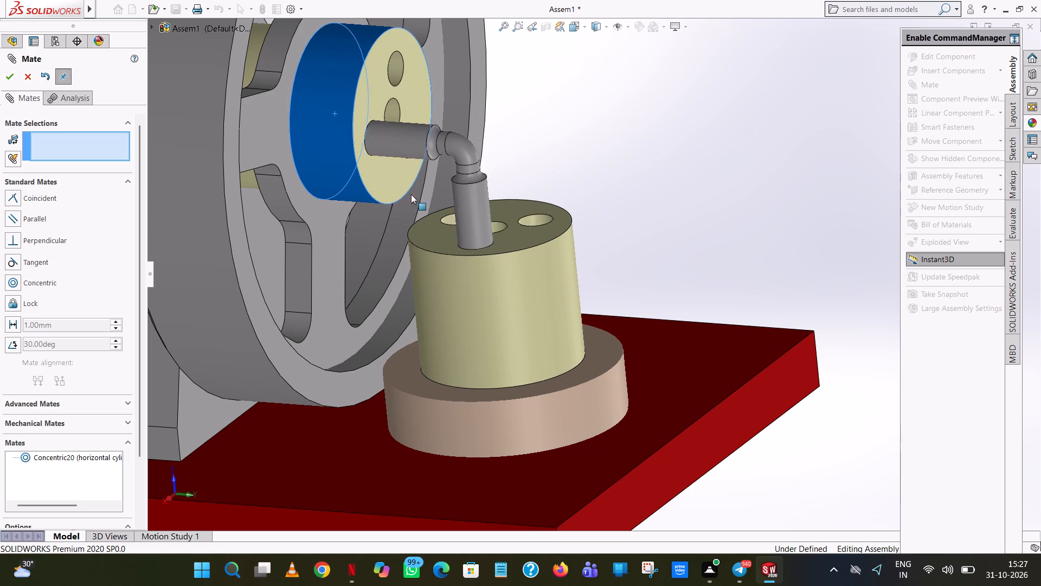
{"action": "left_click_drag", "start_coordinate": [411, 194], "coordinate": [313, 212]}
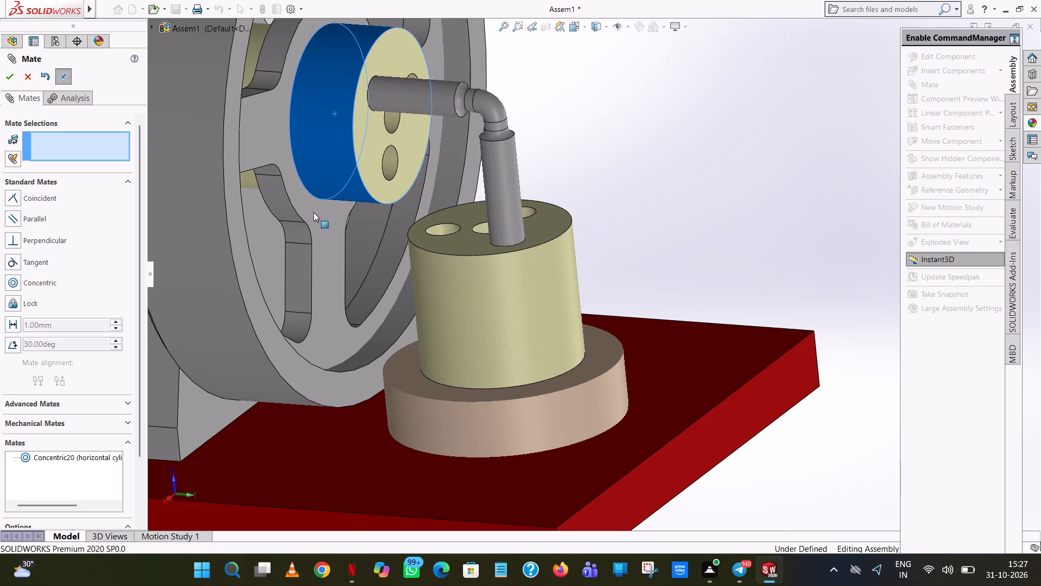
{"action": "left_click_drag", "start_coordinate": [313, 212], "coordinate": [319, 131]}
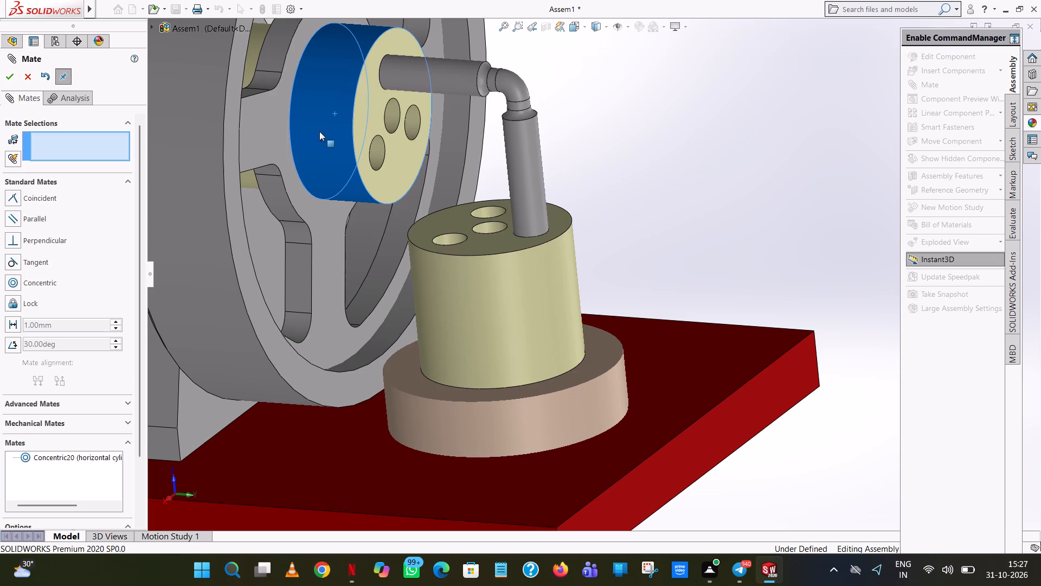
{"action": "left_click_drag", "start_coordinate": [319, 131], "coordinate": [502, 60]}
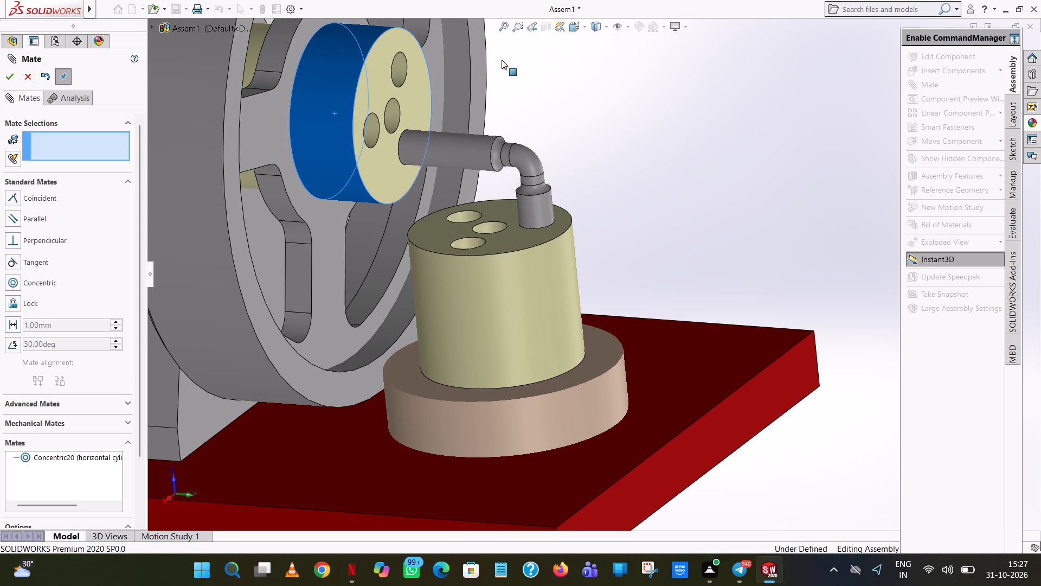
{"action": "left_click_drag", "start_coordinate": [502, 60], "coordinate": [798, 198]}
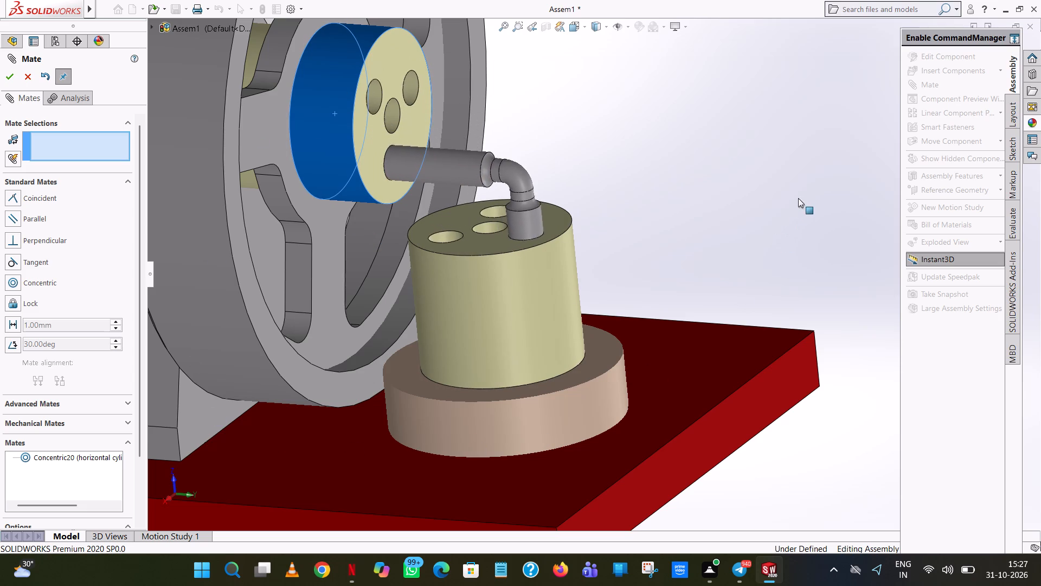
{"action": "left_click_drag", "start_coordinate": [798, 198], "coordinate": [773, 170]}
{"action": "middle_click_drag", "start_coordinate": [683, 162], "coordinate": [630, 163]}
{"action": "scroll", "coordinate": [629, 164], "scroll_direction": "down", "scroll_amount": 1}
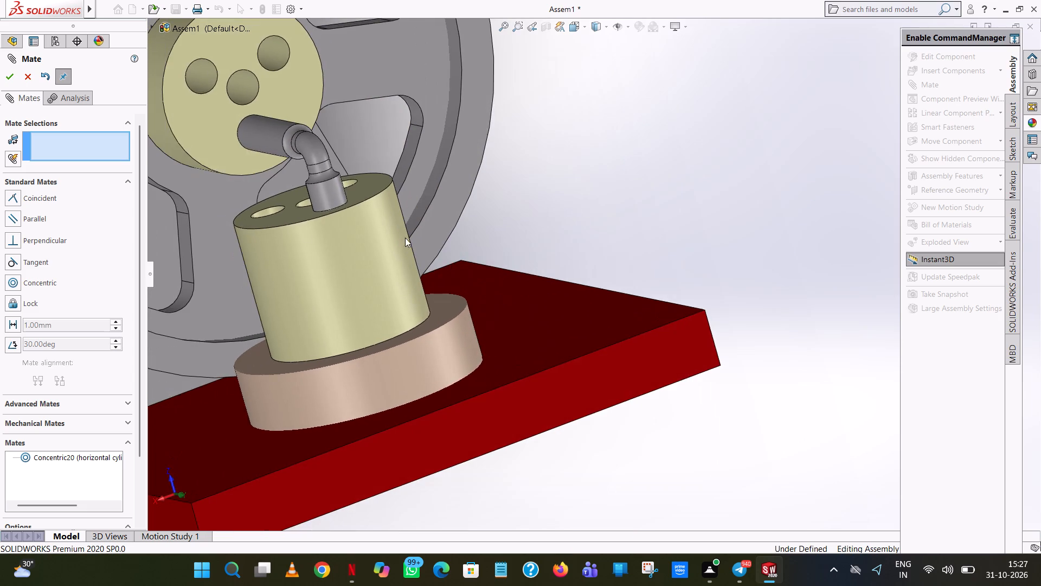
{"action": "scroll", "coordinate": [303, 230], "scroll_direction": "up", "scroll_amount": 5}
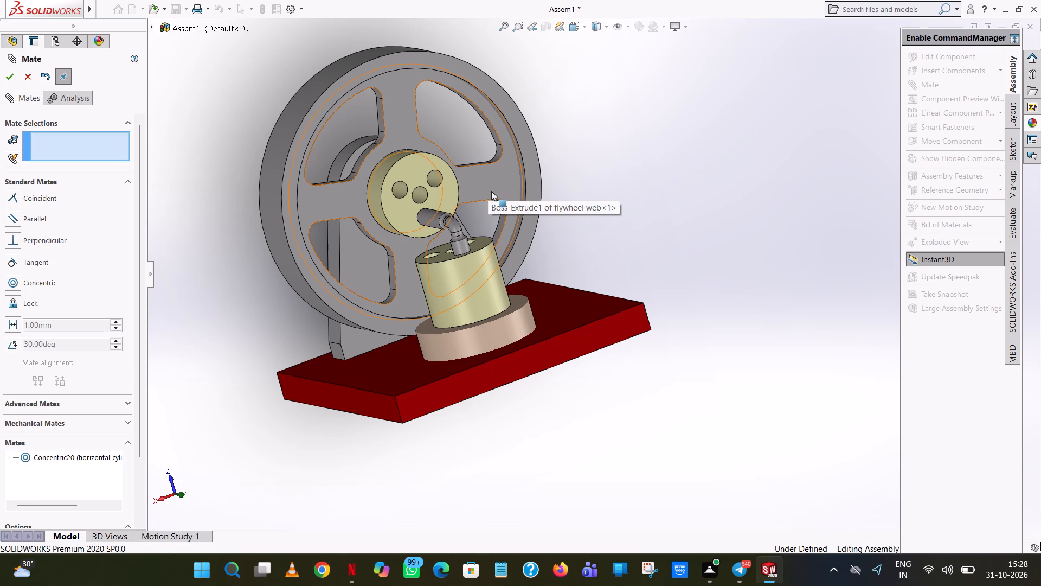
Add a concentric mate between the second elbow piston's leg and a free outer hole of the vertical cylinder.
{"action": "middle_click_drag", "start_coordinate": [491, 192], "coordinate": [477, 338]}
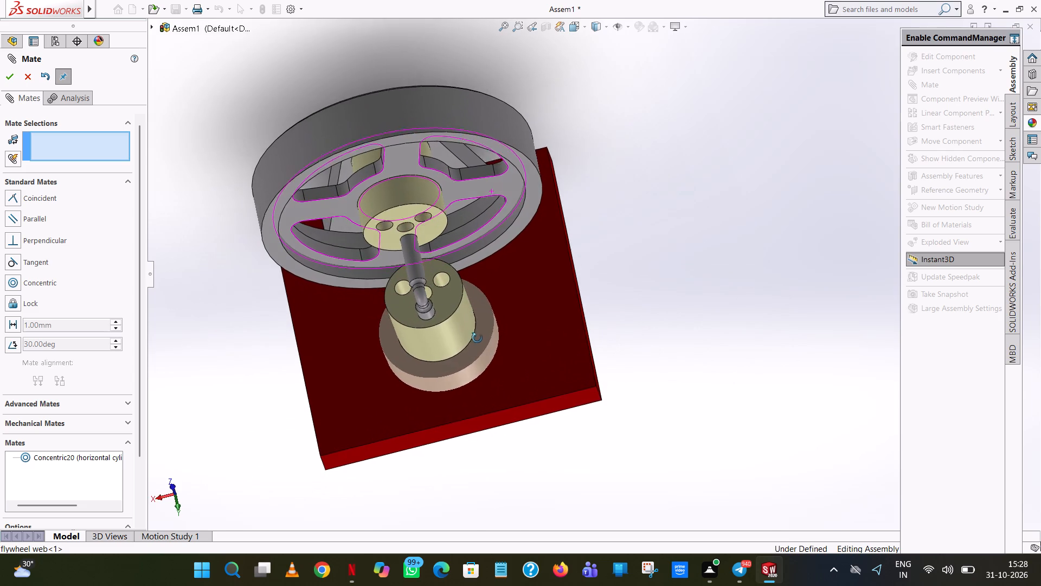
{"action": "middle_click_drag", "start_coordinate": [477, 338], "coordinate": [497, 233]}
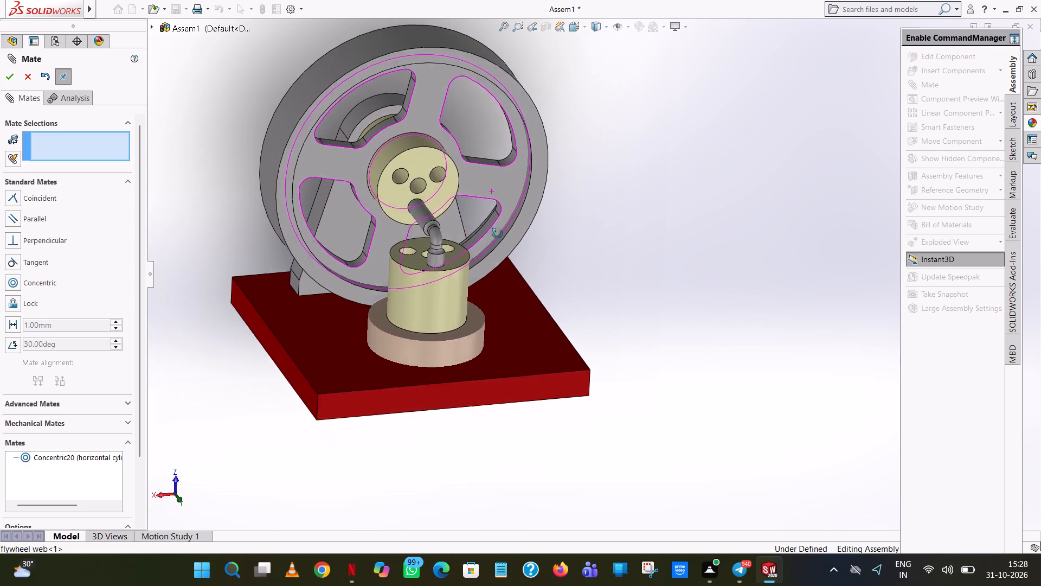
{"action": "middle_click_drag", "start_coordinate": [497, 233], "coordinate": [497, 225]}
{"action": "middle_click_drag", "start_coordinate": [497, 247], "coordinate": [497, 327]}
{"action": "scroll", "coordinate": [259, 340], "scroll_direction": "up", "scroll_amount": 6}
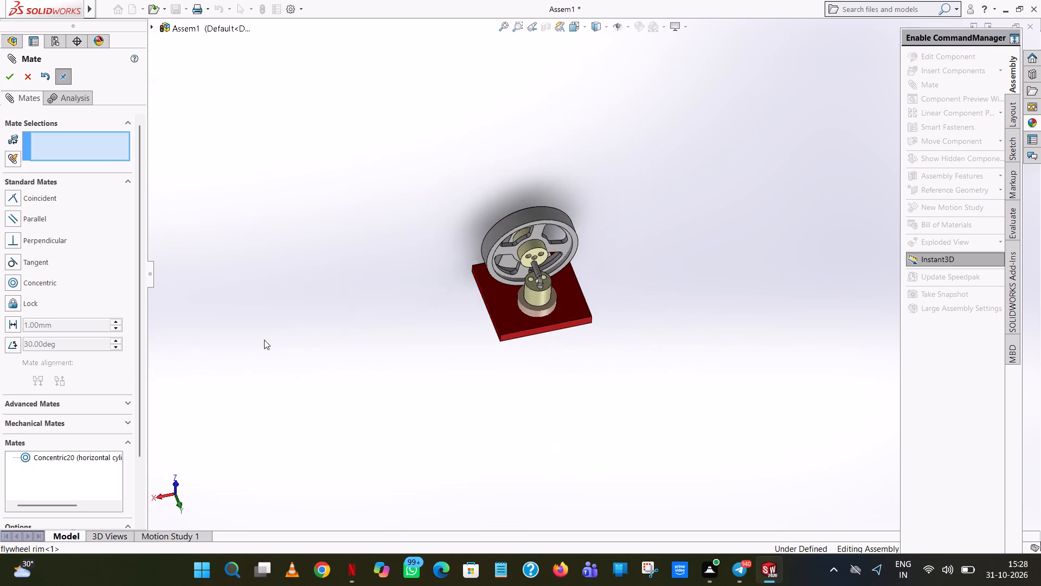
{"action": "scroll", "coordinate": [265, 340], "scroll_direction": "up", "scroll_amount": 5}
{"action": "scroll", "coordinate": [814, 338], "scroll_direction": "down", "scroll_amount": 7}
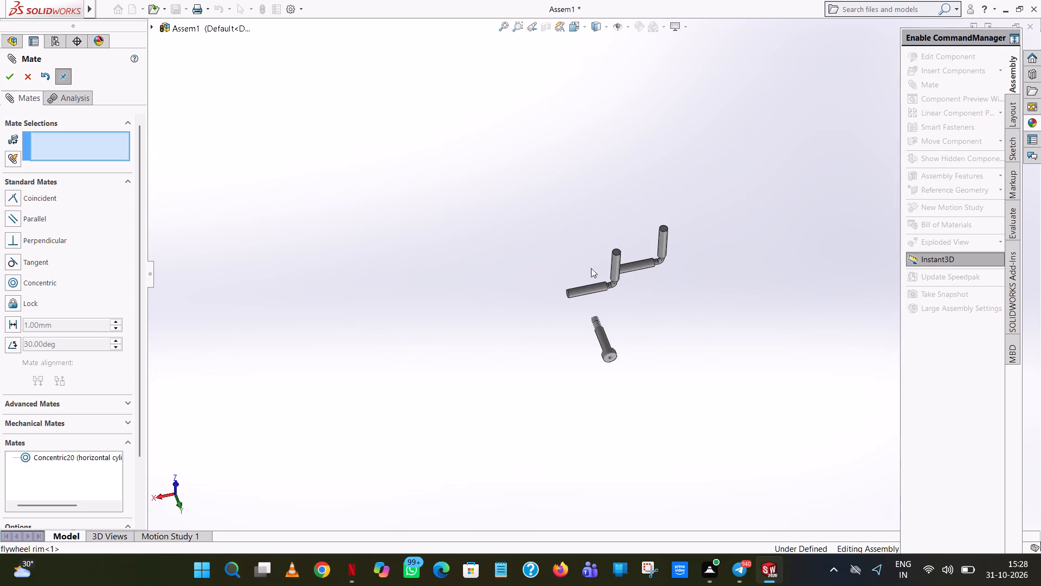
{"action": "left_click", "coordinate": [37, 283]}
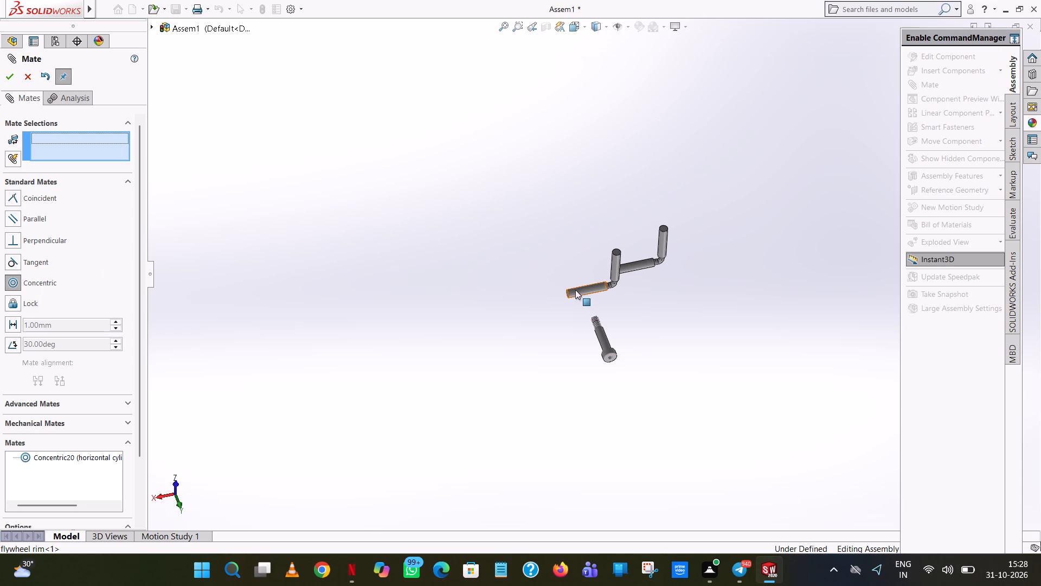
{"action": "left_click", "coordinate": [575, 290]}
{"action": "scroll", "coordinate": [408, 281], "scroll_direction": "up", "scroll_amount": 6}
{"action": "scroll", "coordinate": [344, 212], "scroll_direction": "down", "scroll_amount": 10}
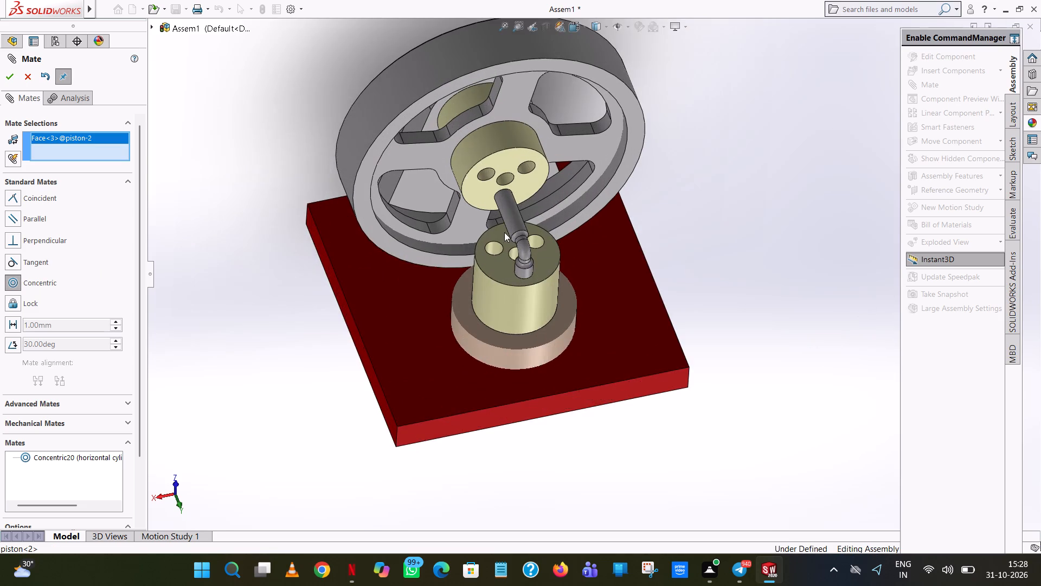
{"action": "scroll", "coordinate": [503, 246], "scroll_direction": "down", "scroll_amount": 6}
{"action": "left_click", "coordinate": [510, 262]}
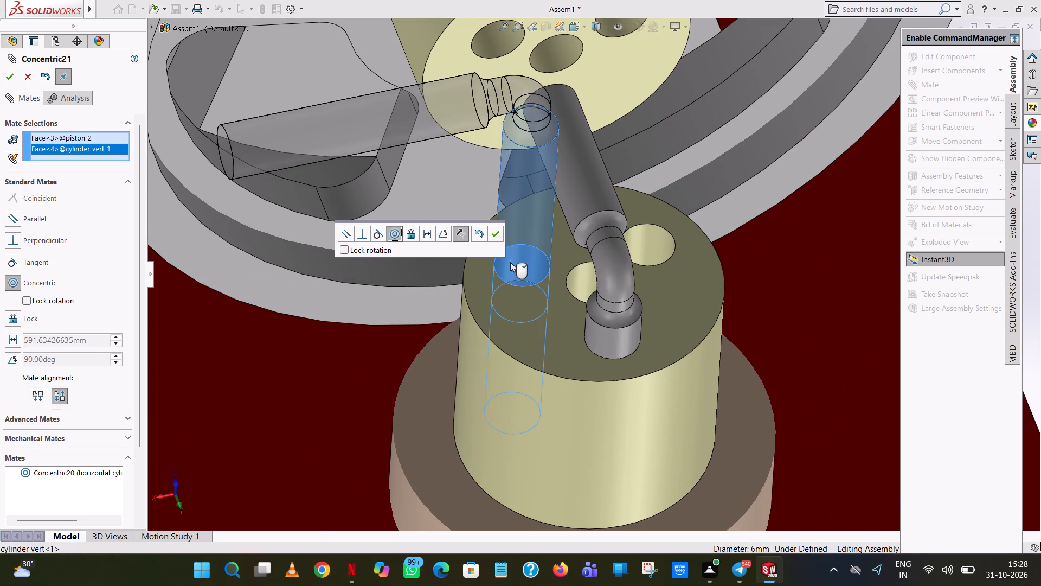
{"action": "left_click", "coordinate": [494, 235]}
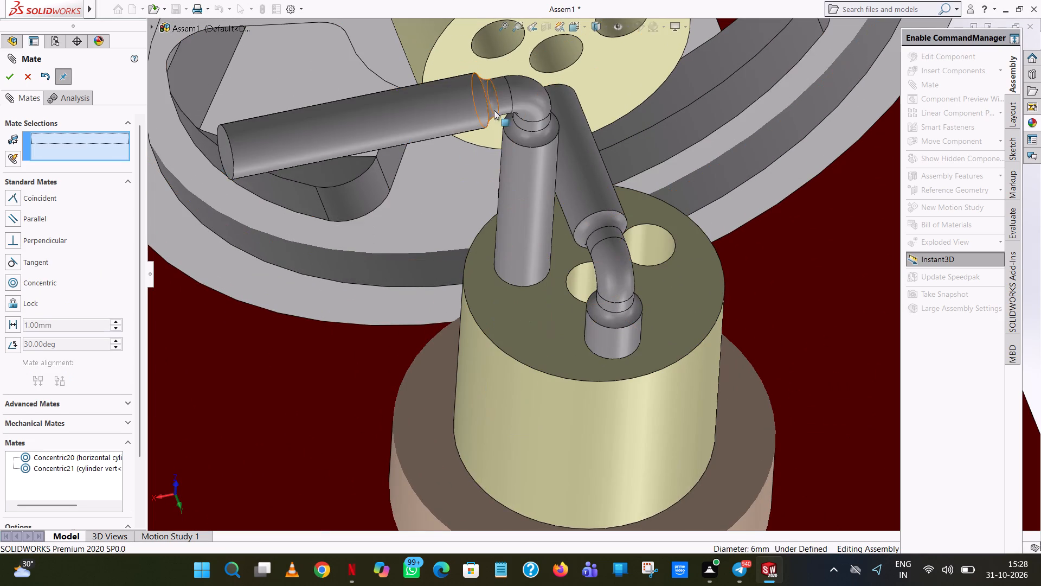
Lift the second elbow piston clear of the cylinders and turn its free leg toward the flywheel side.
{"action": "left_click_drag", "start_coordinate": [351, 122], "coordinate": [366, 94]}
{"action": "left_click", "coordinate": [10, 73]}
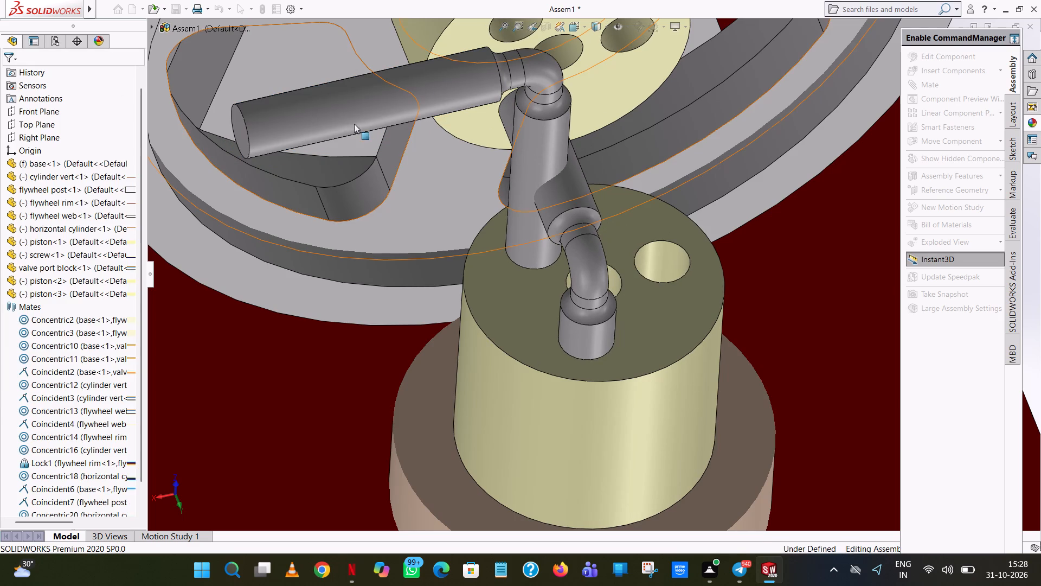
{"action": "left_click_drag", "start_coordinate": [344, 121], "coordinate": [309, 83]}
{"action": "scroll", "coordinate": [356, 115], "scroll_direction": "up", "scroll_amount": 4}
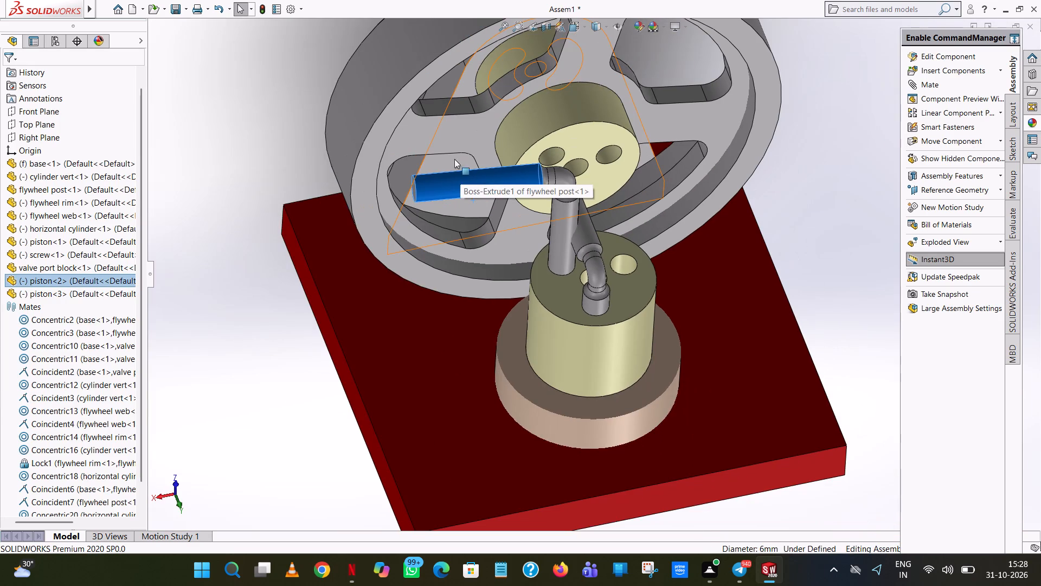
{"action": "left_click_drag", "start_coordinate": [455, 183], "coordinate": [509, 133]}
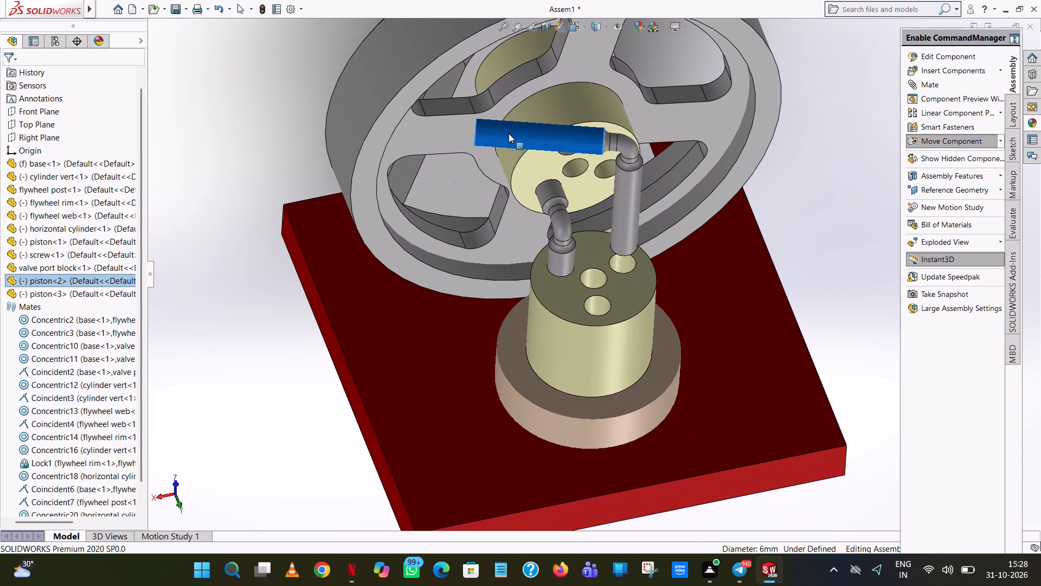
{"action": "left_click_drag", "start_coordinate": [509, 133], "coordinate": [789, 143]}
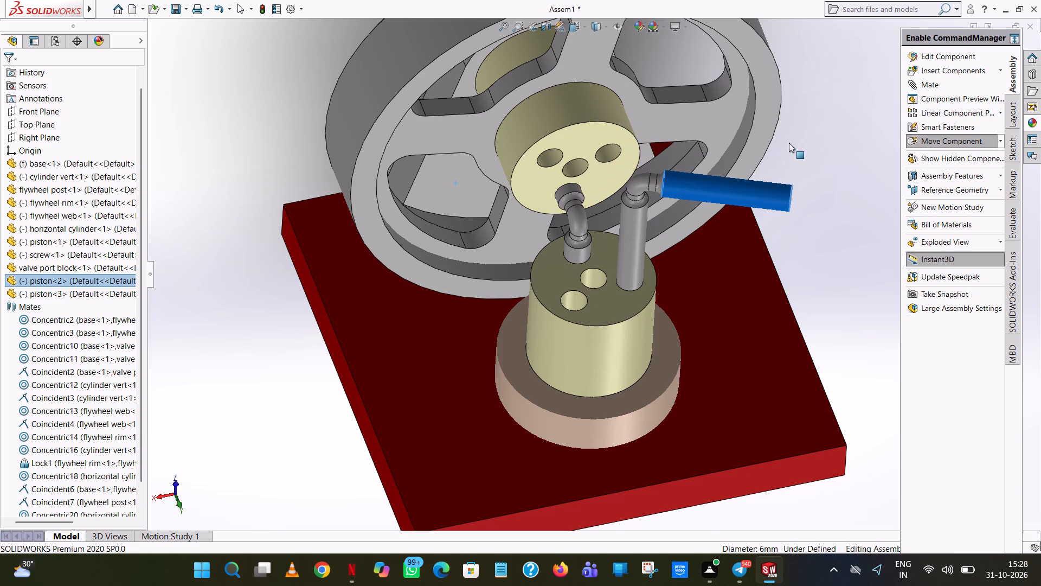
{"action": "left_click_drag", "start_coordinate": [789, 143], "coordinate": [791, 51]}
{"action": "scroll", "coordinate": [690, 174], "scroll_direction": "up", "scroll_amount": 4}
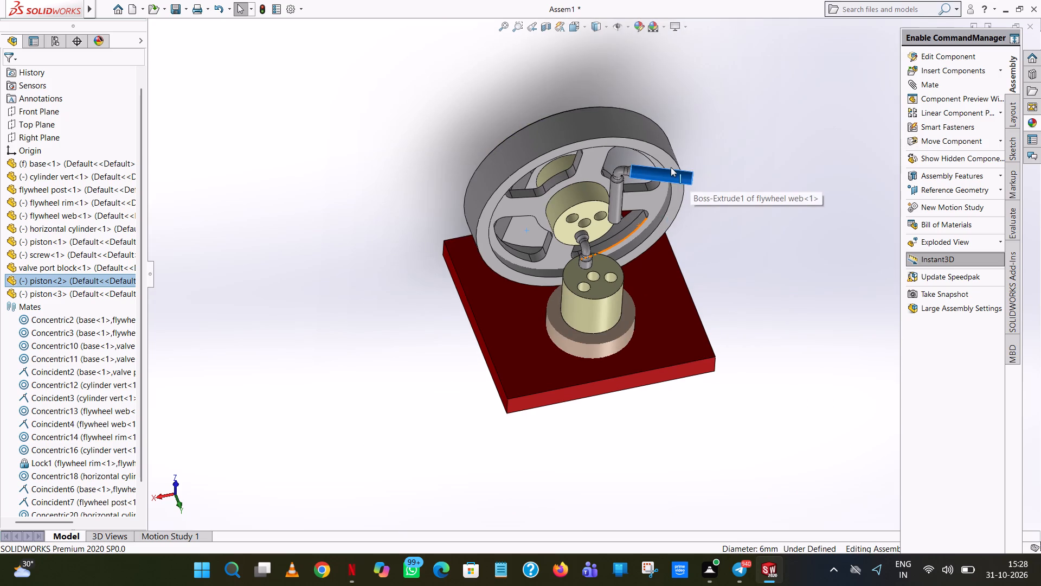
{"action": "left_click_drag", "start_coordinate": [672, 167], "coordinate": [700, 104]}
{"action": "left_click", "coordinate": [796, 168]}
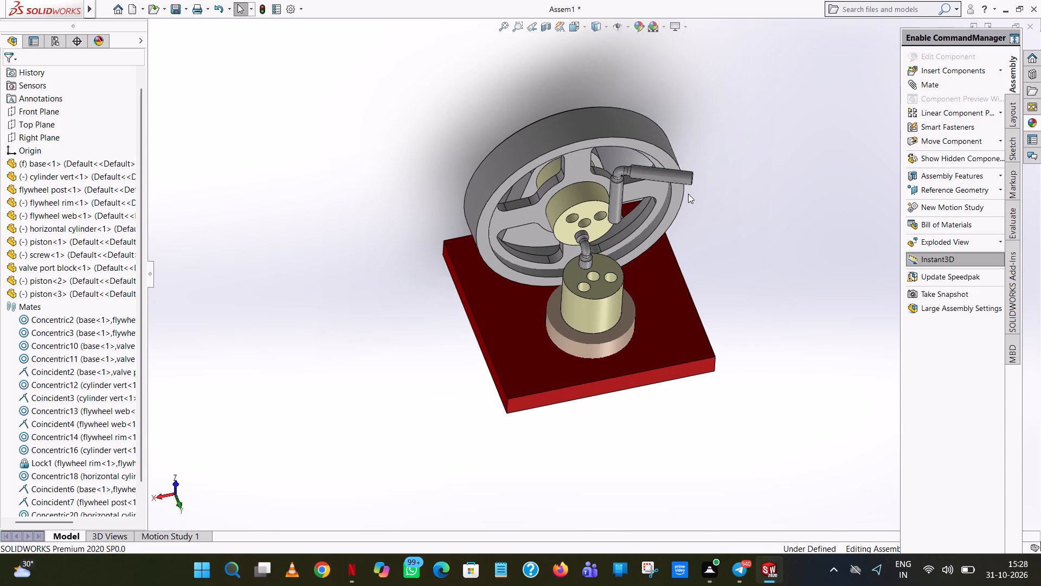
{"action": "left_click_drag", "start_coordinate": [674, 178], "coordinate": [574, 66]}
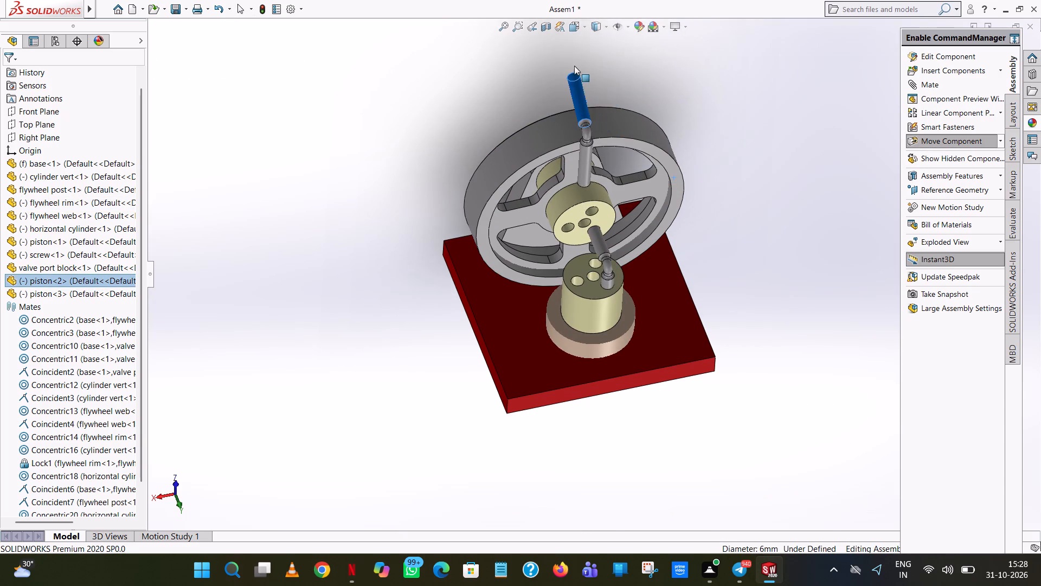
{"action": "left_click_drag", "start_coordinate": [574, 66], "coordinate": [574, 68]}
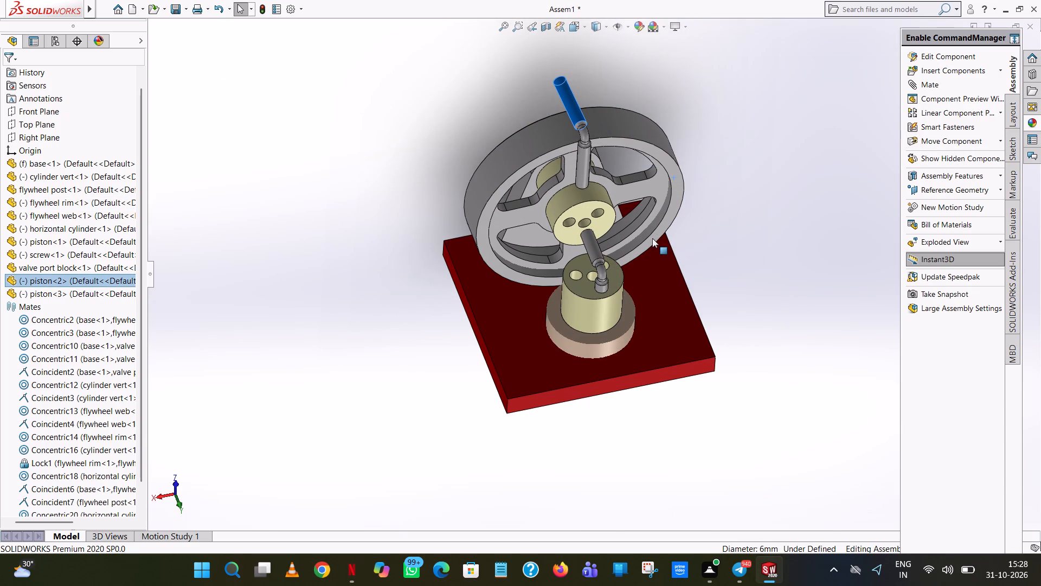
{"action": "scroll", "coordinate": [706, 211], "scroll_direction": "up", "scroll_amount": 1}
{"action": "middle_click_drag", "start_coordinate": [711, 192], "coordinate": [707, 93]}
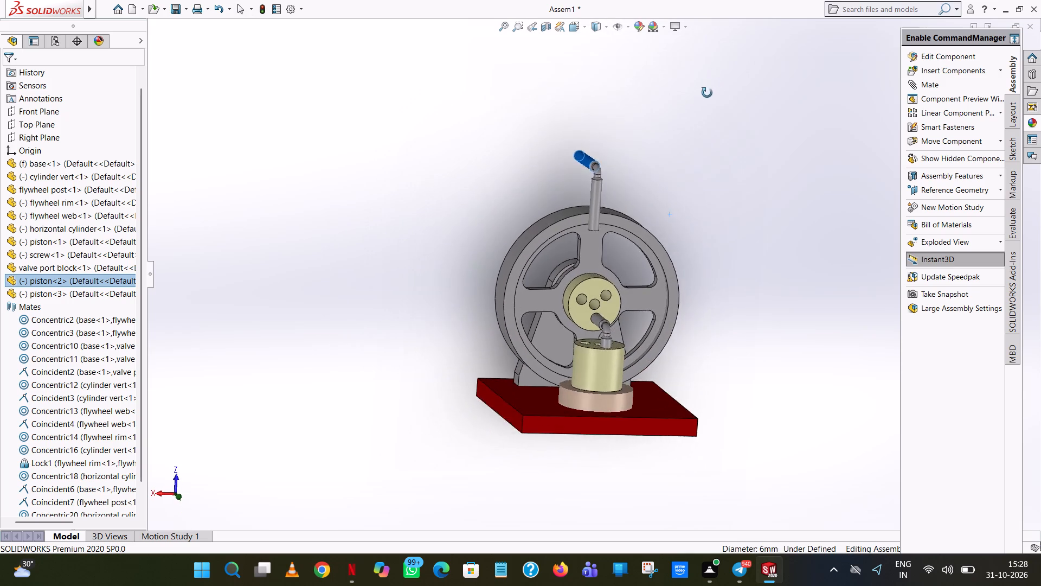
{"action": "middle_click_drag", "start_coordinate": [707, 93], "coordinate": [704, 110]}
{"action": "left_click", "coordinate": [290, 181]}
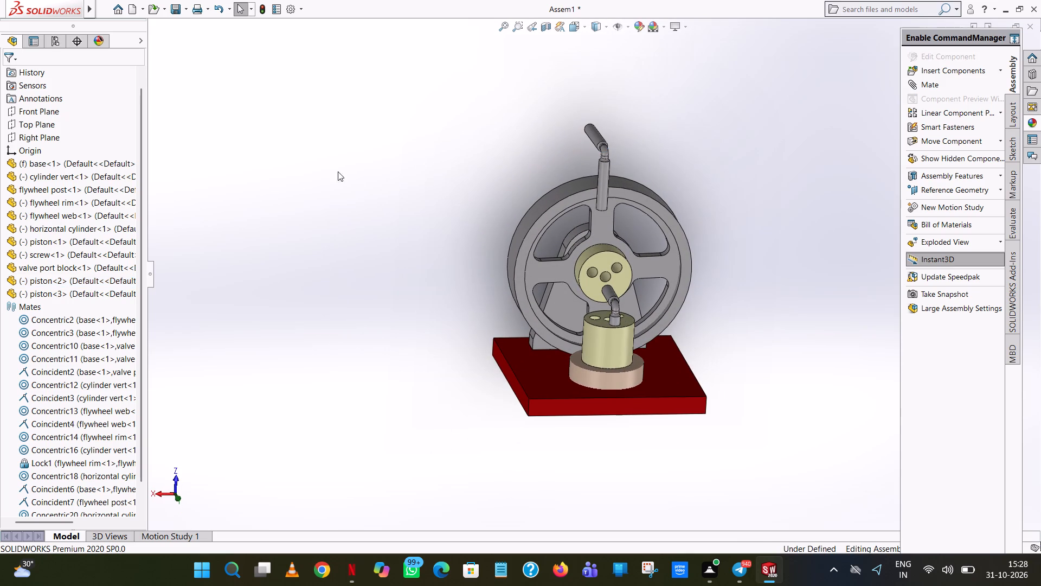
Add a concentric mate between the second elbow piston's free leg and a free outer hole of the horizontal cylinder.
{"action": "left_click", "coordinate": [968, 81]}
{"action": "left_click", "coordinate": [31, 284]}
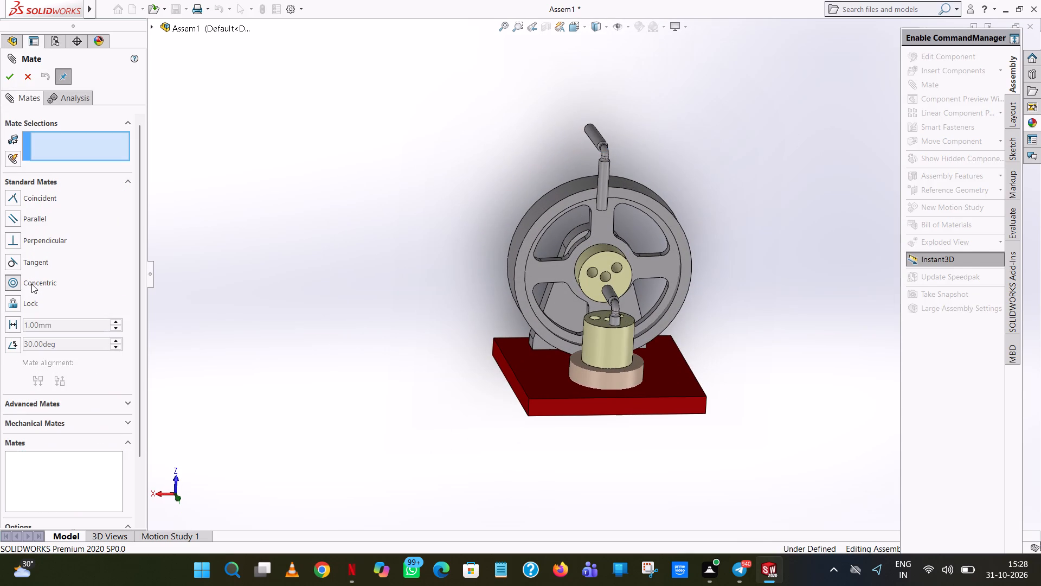
{"action": "left_click", "coordinate": [37, 288]}
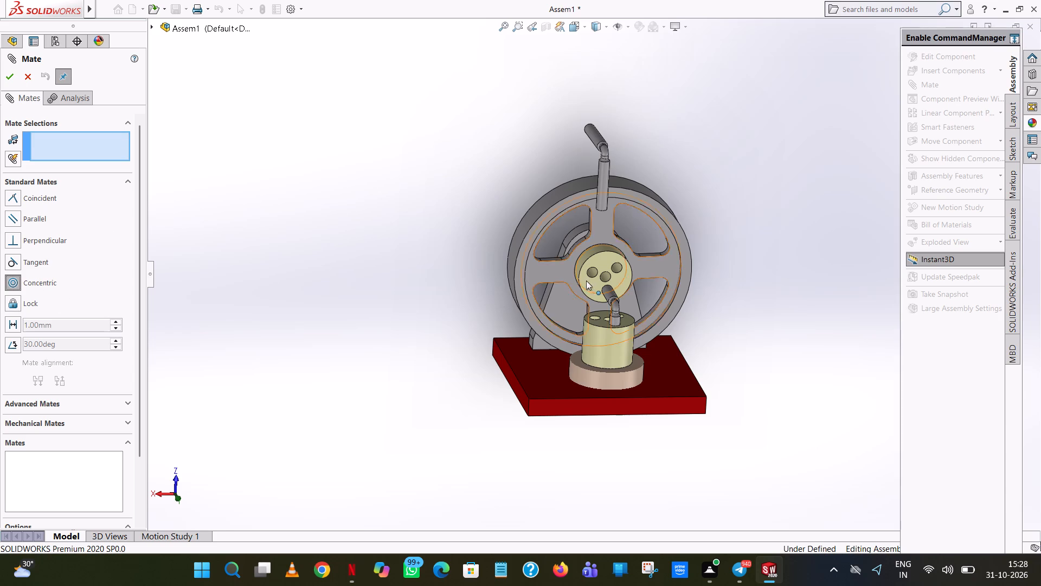
{"action": "left_click", "coordinate": [290, 264]}
{"action": "left_click", "coordinate": [7, 288]}
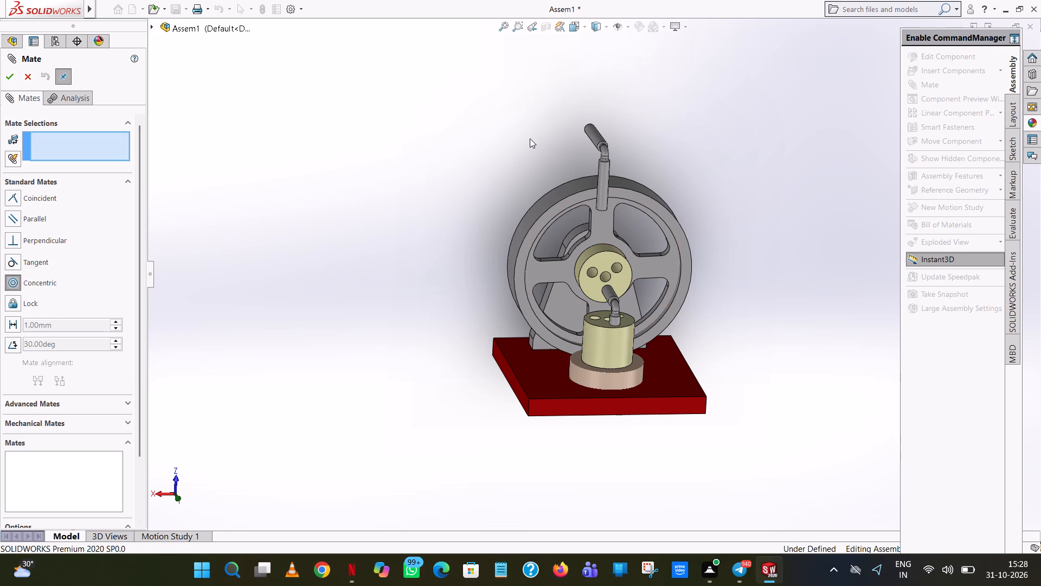
{"action": "left_click", "coordinate": [593, 134]}
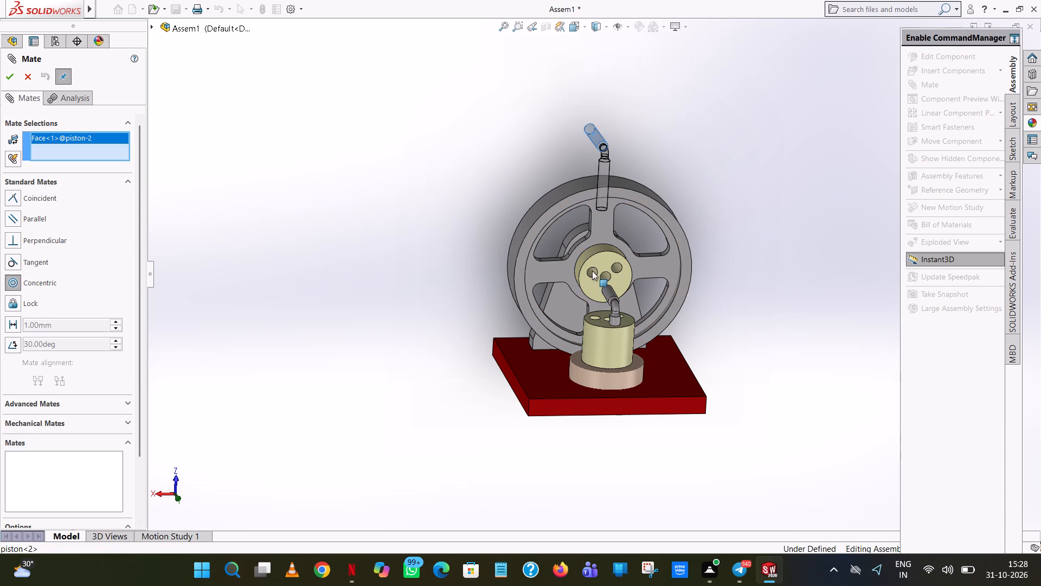
{"action": "left_click", "coordinate": [591, 271]}
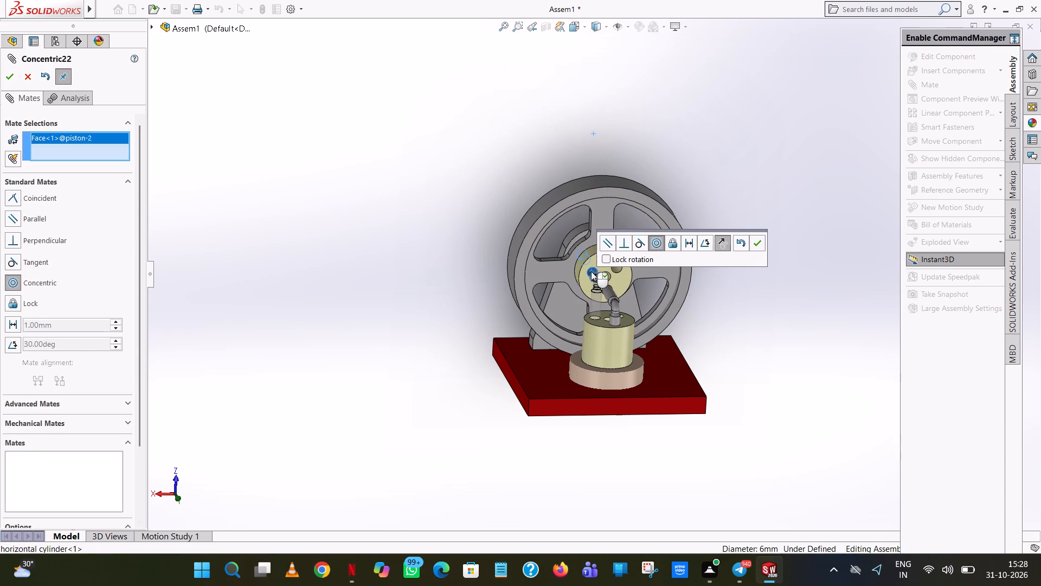
{"action": "left_click", "coordinate": [754, 243]}
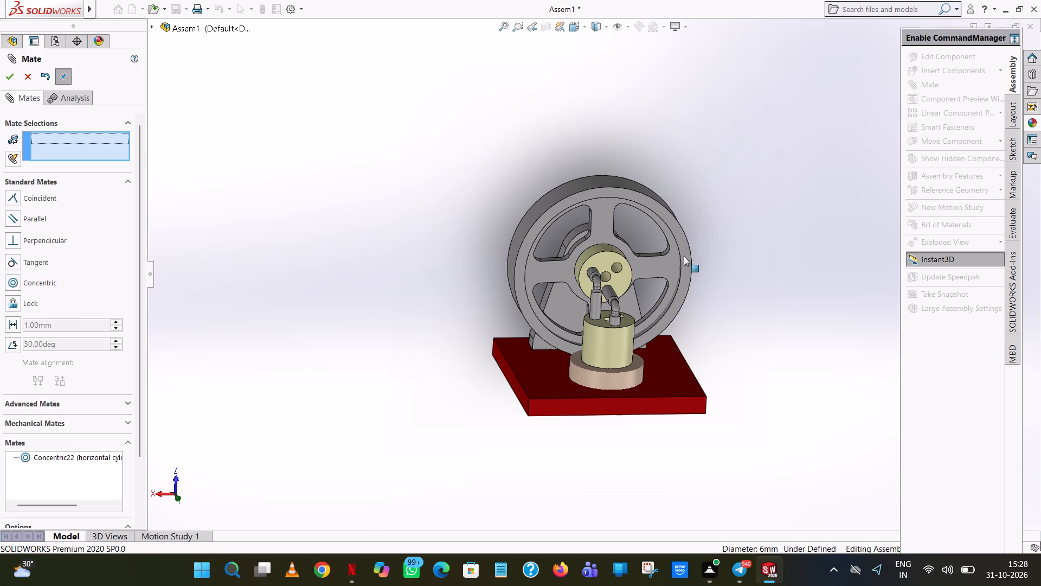
Rotate the horizontal cylinder back and forth to examine how the two elbow pistons drive the vertical cylinder.
{"action": "middle_click_drag", "start_coordinate": [686, 265], "coordinate": [757, 230]}
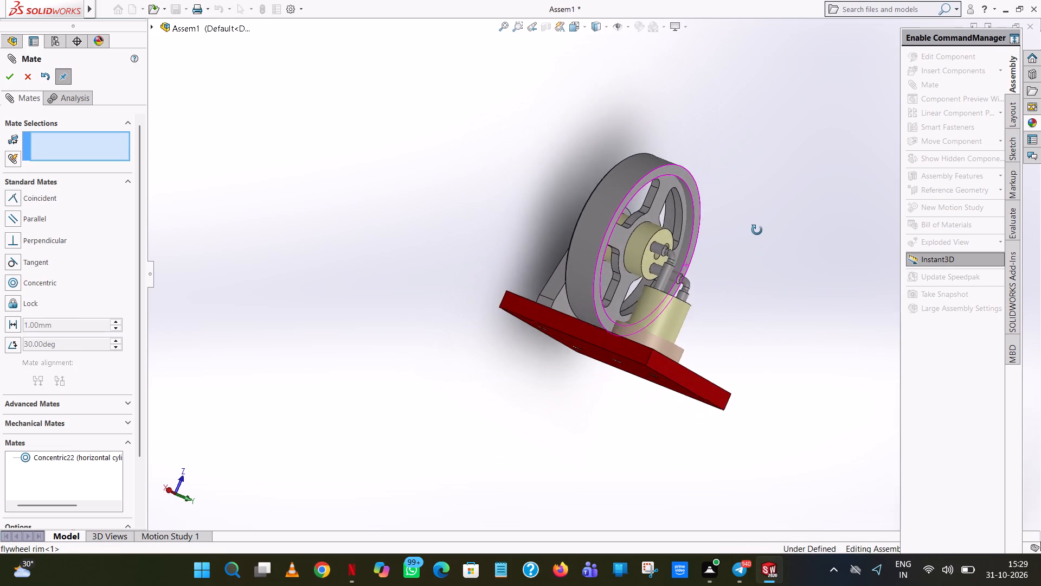
{"action": "middle_click_drag", "start_coordinate": [757, 230], "coordinate": [747, 222]}
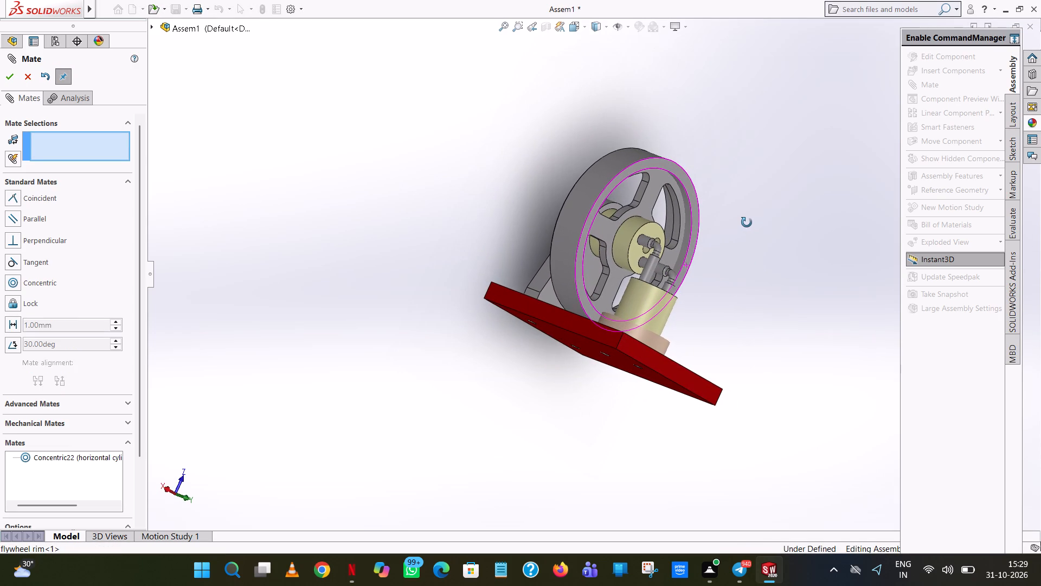
{"action": "middle_click_drag", "start_coordinate": [747, 222], "coordinate": [701, 214]}
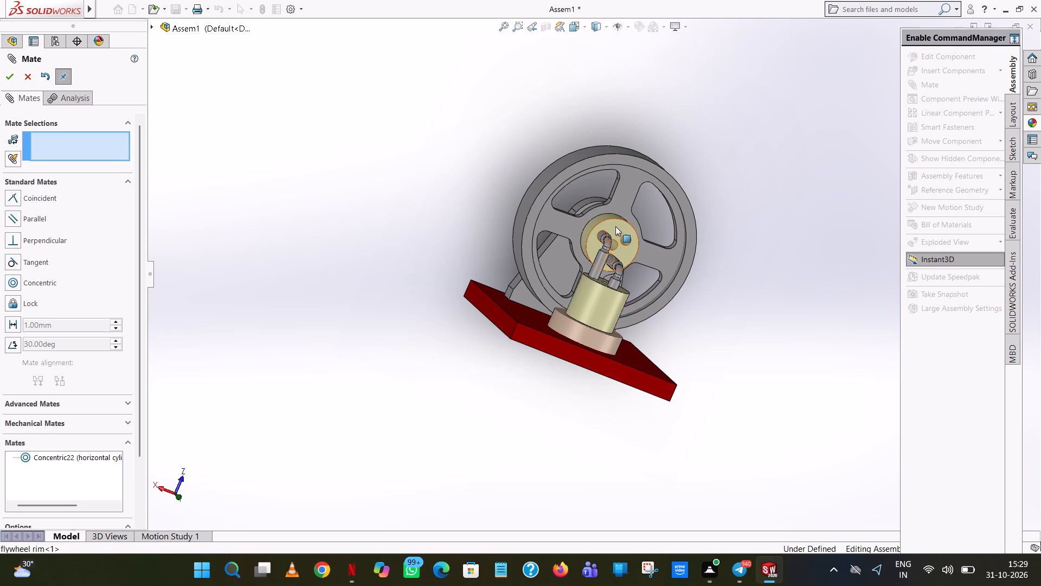
{"action": "left_click_drag", "start_coordinate": [616, 227], "coordinate": [552, 255]}
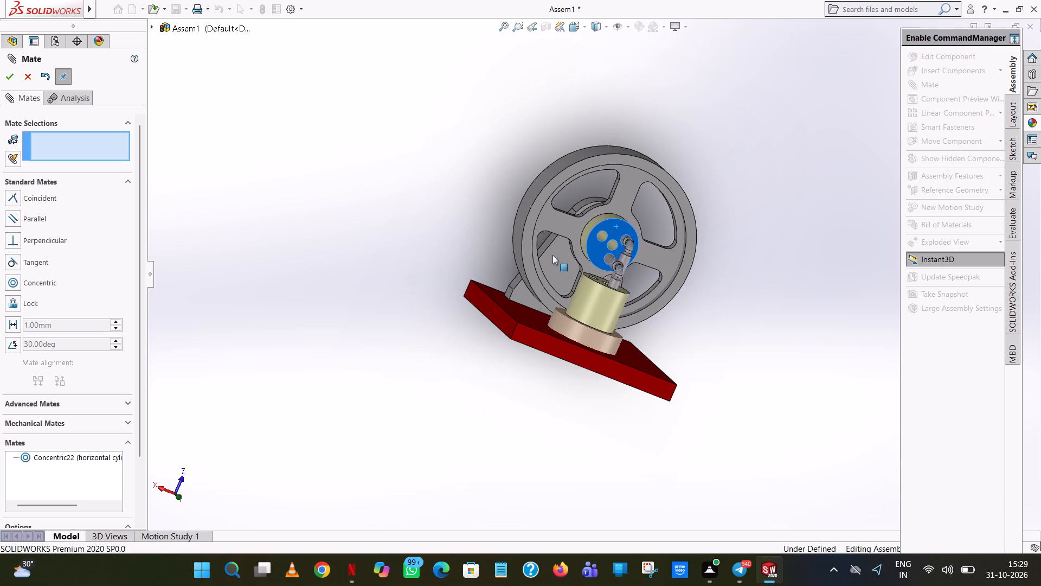
{"action": "left_click_drag", "start_coordinate": [552, 255], "coordinate": [616, 283]}
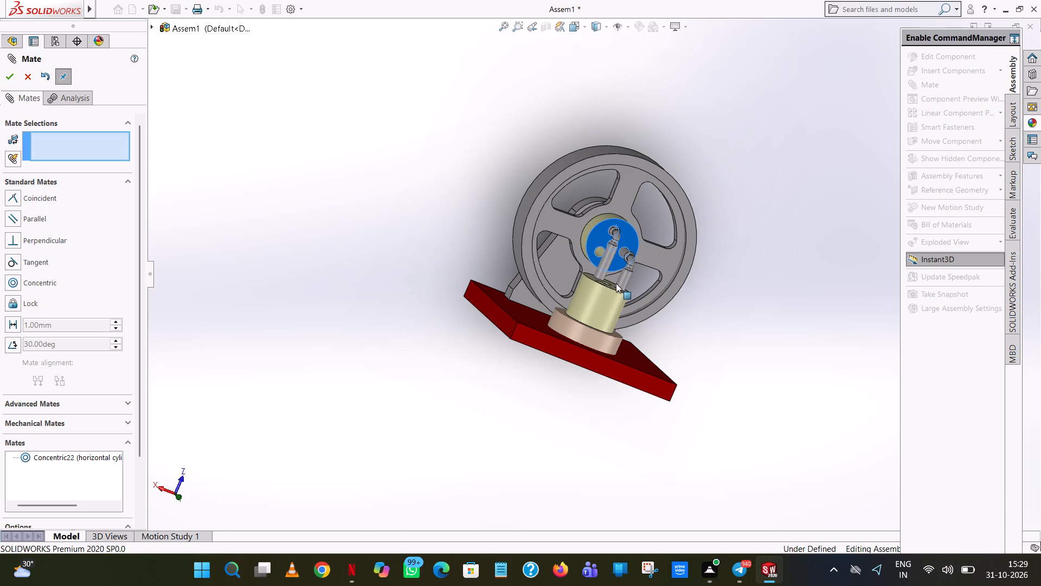
{"action": "left_click_drag", "start_coordinate": [616, 283], "coordinate": [616, 305]}
{"action": "left_click_drag", "start_coordinate": [616, 305], "coordinate": [590, 300]}
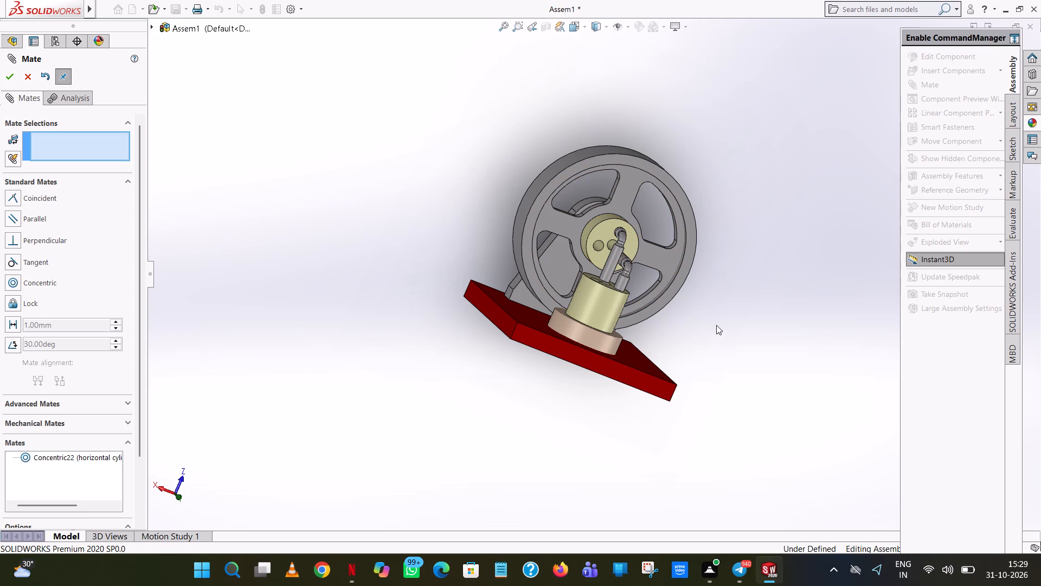
Add a concentric mate between one leg of the third elbow piston and the remaining free outer hole of the vertical cylinder.
{"action": "middle_click_drag", "start_coordinate": [566, 338], "coordinate": [532, 470]}
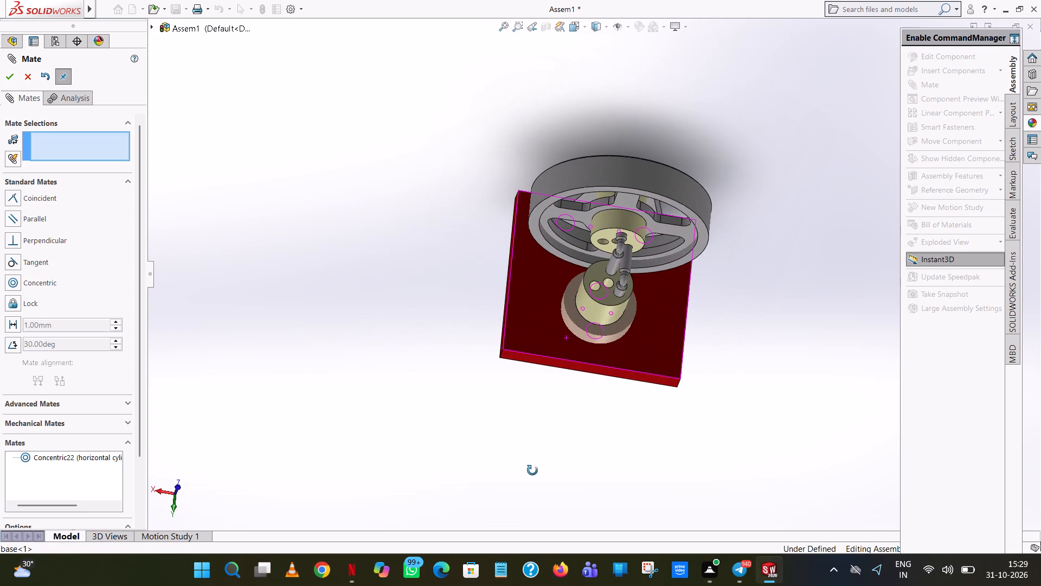
{"action": "middle_click_drag", "start_coordinate": [532, 470], "coordinate": [530, 447]}
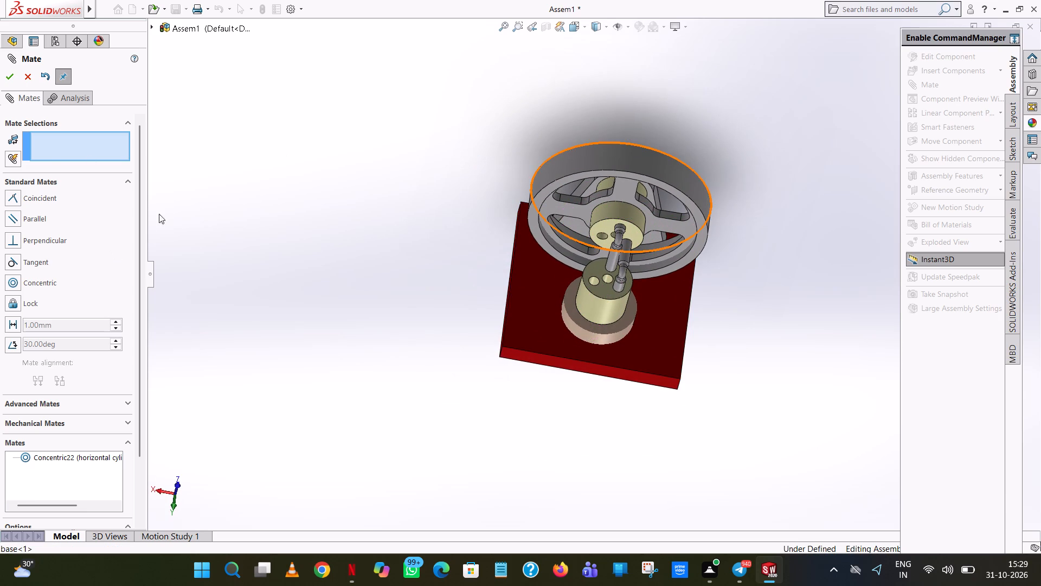
{"action": "scroll", "coordinate": [523, 317], "scroll_direction": "up", "scroll_amount": 8}
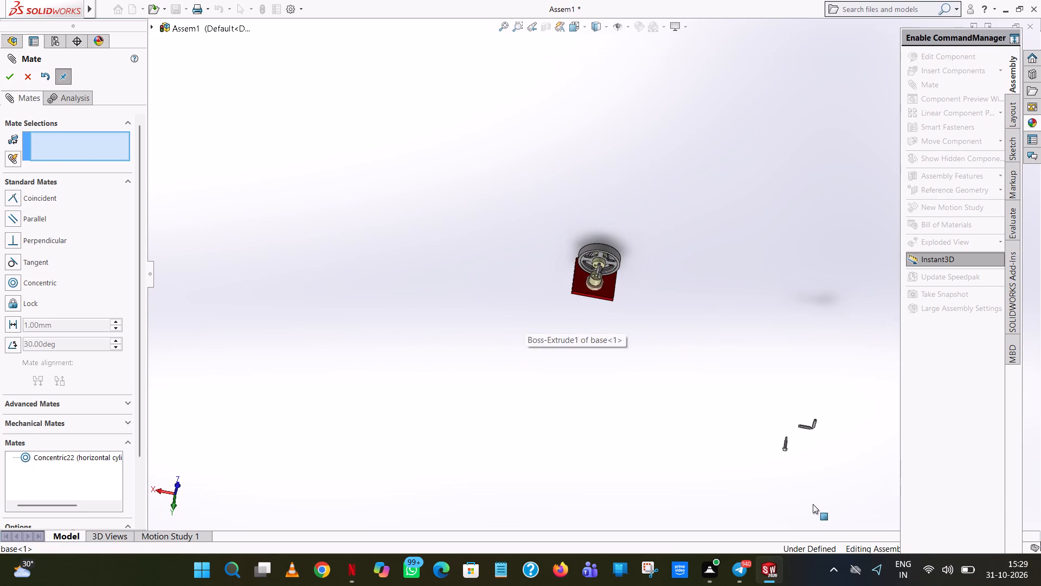
{"action": "scroll", "coordinate": [795, 444], "scroll_direction": "down", "scroll_amount": 7}
{"action": "left_click", "coordinate": [696, 268]}
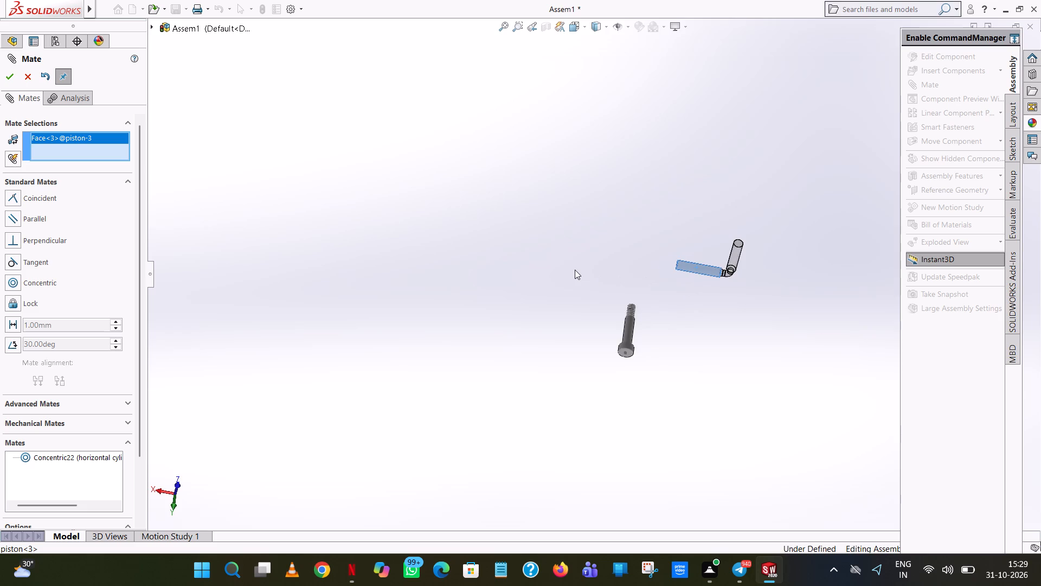
{"action": "scroll", "coordinate": [574, 269], "scroll_direction": "up", "scroll_amount": 6}
{"action": "scroll", "coordinate": [379, 80], "scroll_direction": "up", "scroll_amount": 1}
{"action": "scroll", "coordinate": [416, 130], "scroll_direction": "down", "scroll_amount": 4}
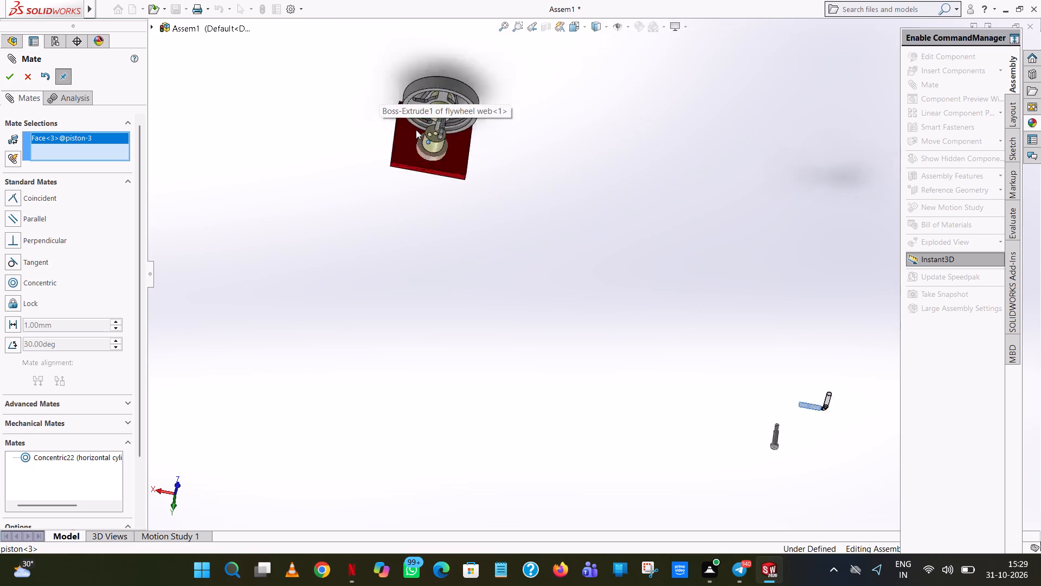
{"action": "scroll", "coordinate": [416, 130], "scroll_direction": "down", "scroll_amount": 5}
{"action": "scroll", "coordinate": [590, 263], "scroll_direction": "down", "scroll_amount": 4}
{"action": "left_click", "coordinate": [498, 164]}
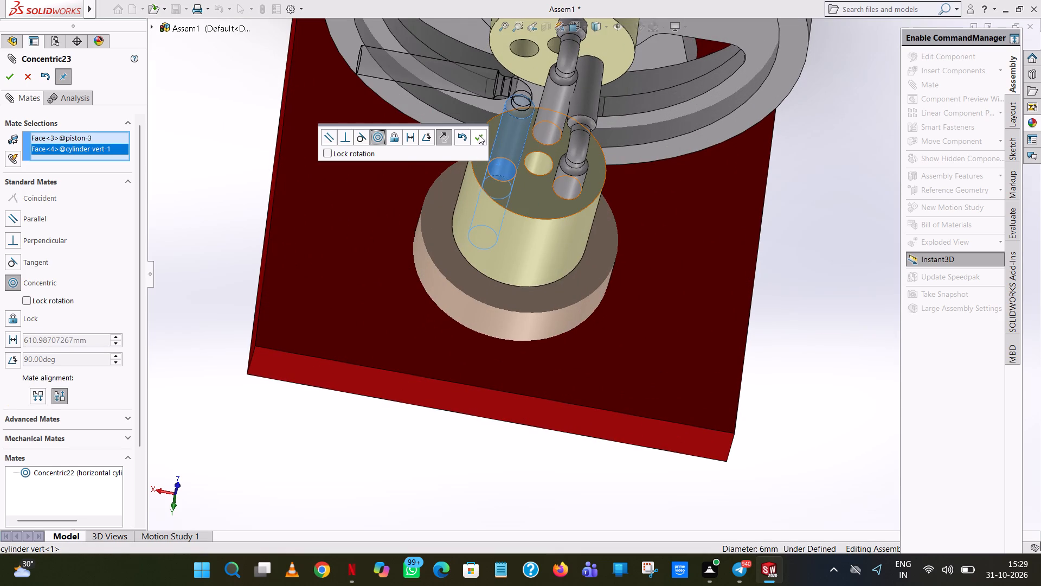
{"action": "left_click", "coordinate": [479, 135]}
{"action": "left_click", "coordinate": [8, 77]}
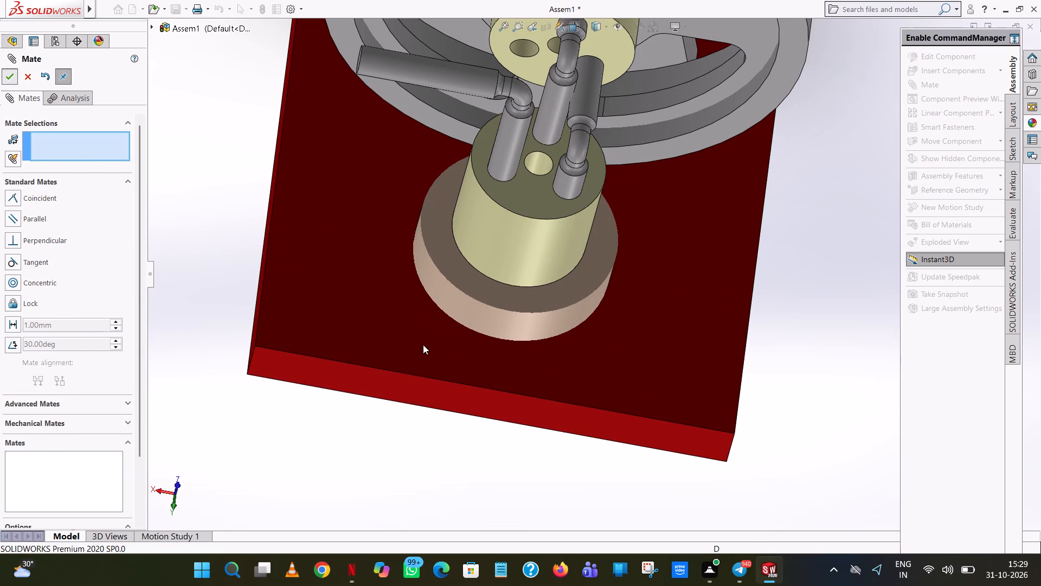
Swing the third elbow piston's free leg around to point toward the horizontal cylinder, lowering the piston beside the other two.
{"action": "scroll", "coordinate": [485, 207], "scroll_direction": "up", "scroll_amount": 4}
{"action": "left_click_drag", "start_coordinate": [493, 175], "coordinate": [507, 144]}
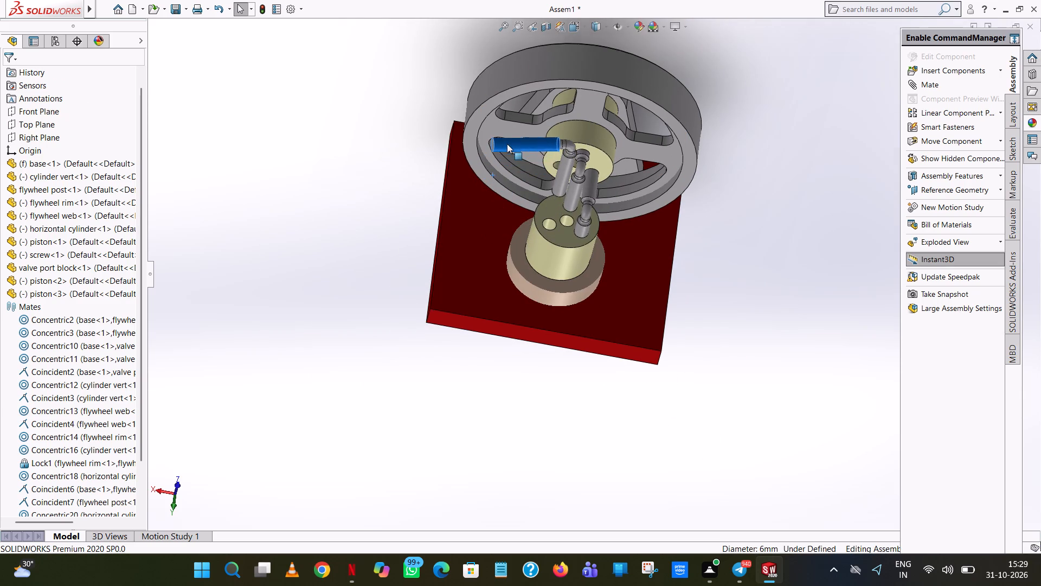
{"action": "left_click_drag", "start_coordinate": [507, 144], "coordinate": [662, 90]}
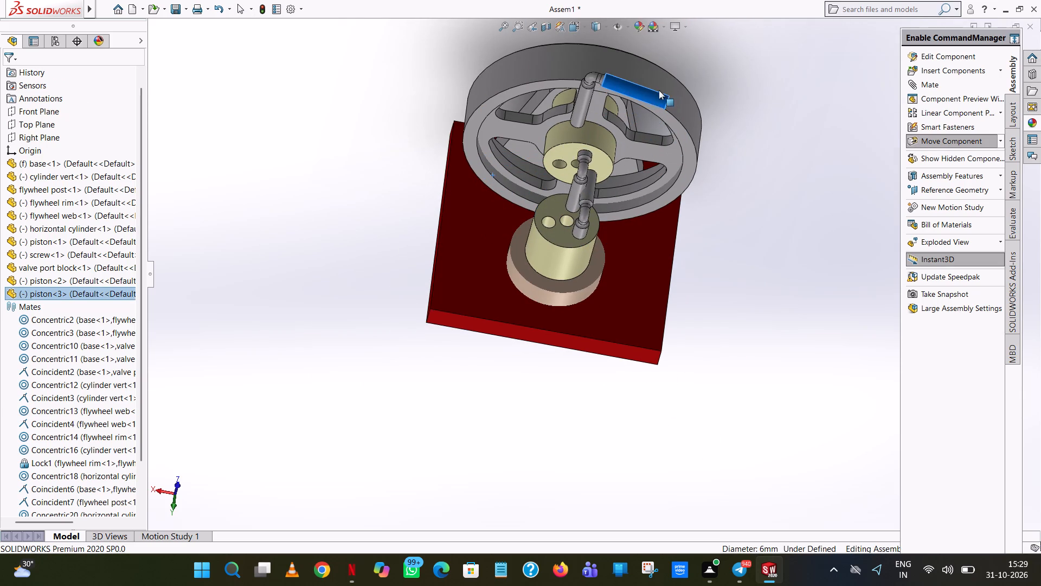
{"action": "left_click", "coordinate": [775, 245]}
{"action": "middle_click_drag", "start_coordinate": [433, 249], "coordinate": [510, 364]}
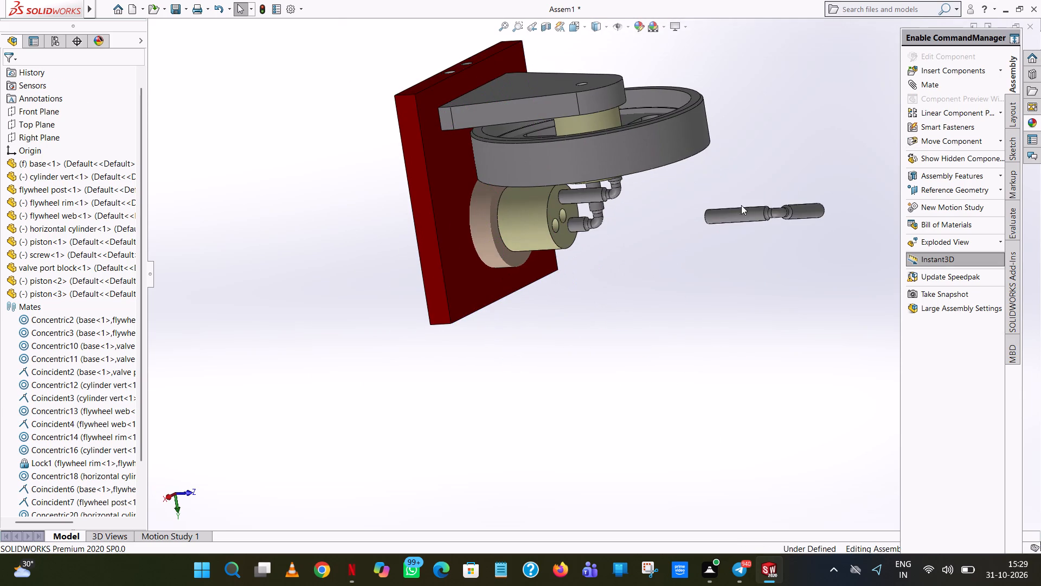
{"action": "left_click_drag", "start_coordinate": [805, 209], "coordinate": [728, 187]}
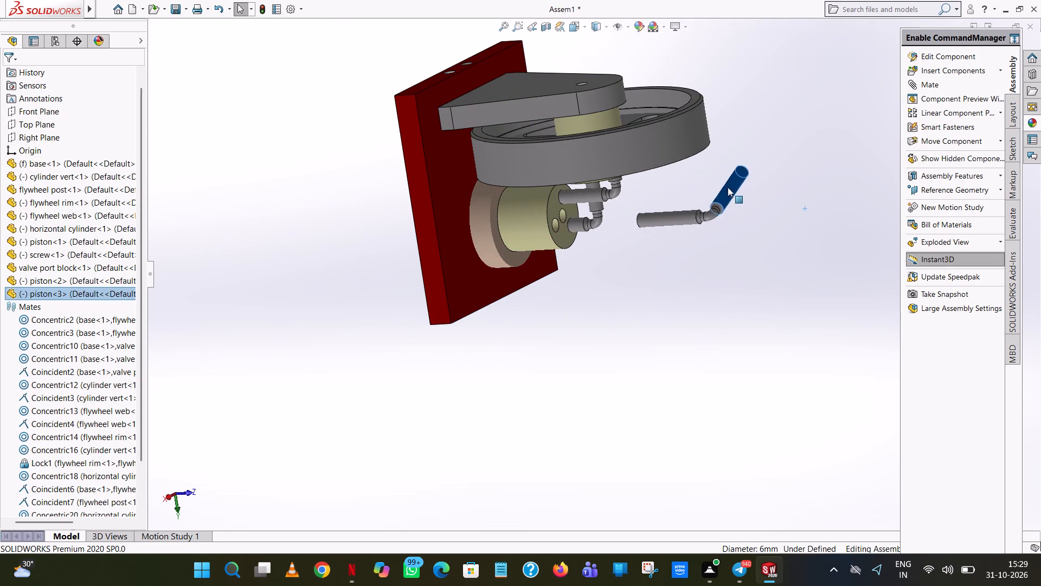
{"action": "left_click_drag", "start_coordinate": [728, 187], "coordinate": [626, 154]}
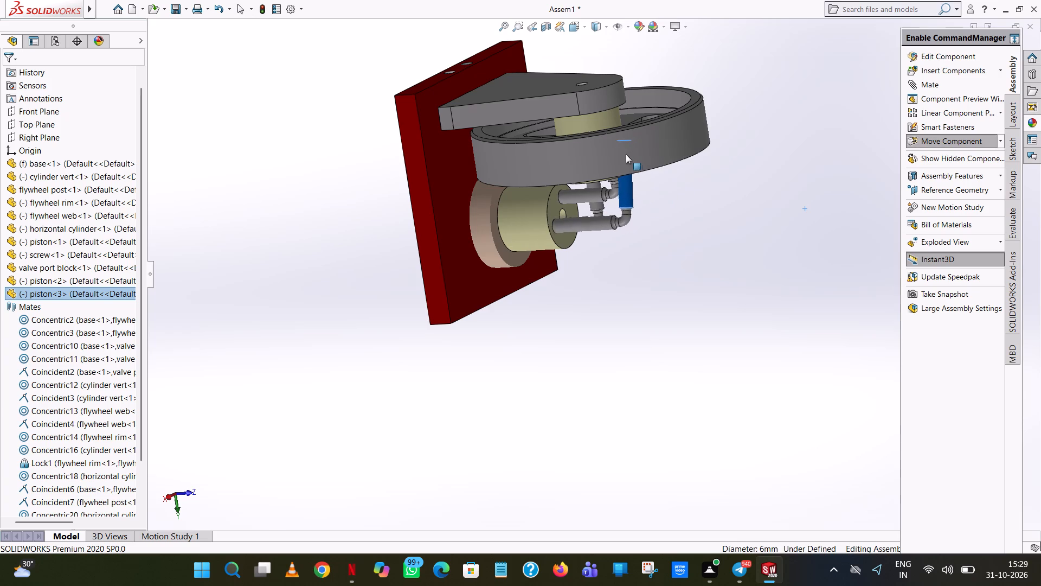
{"action": "left_click_drag", "start_coordinate": [626, 154], "coordinate": [607, 159]}
Add a concentric mate between the third elbow piston's free leg and the remaining free outer hole of the horizontal cylinder.
{"action": "middle_click_drag", "start_coordinate": [698, 228], "coordinate": [693, 212]}
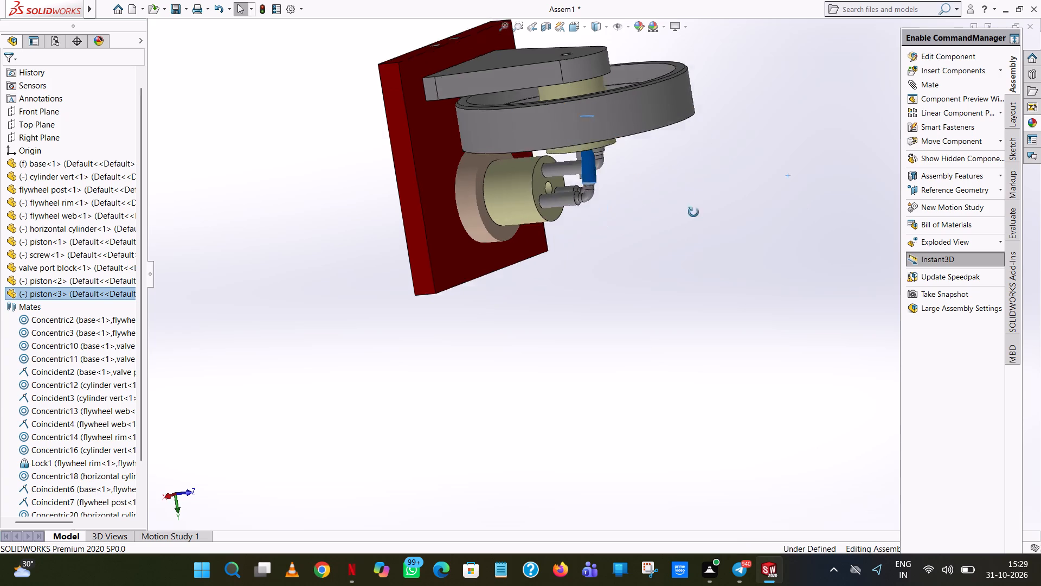
{"action": "middle_click_drag", "start_coordinate": [693, 212], "coordinate": [659, 134]}
{"action": "scroll", "coordinate": [531, 231], "scroll_direction": "up", "scroll_amount": 5}
{"action": "middle_click_drag", "start_coordinate": [542, 176], "coordinate": [422, 1]}
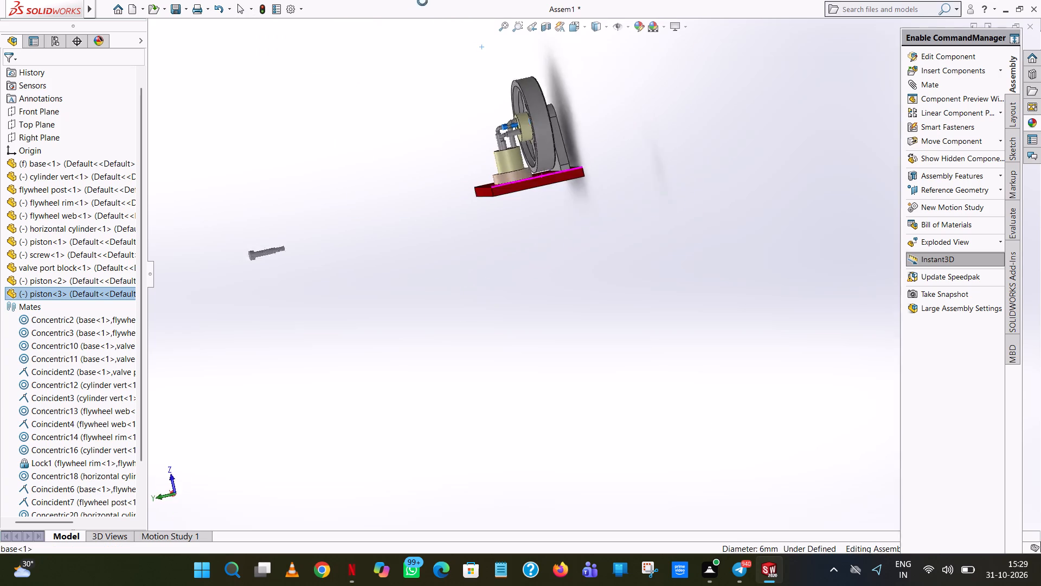
{"action": "middle_click_drag", "start_coordinate": [422, 1], "coordinate": [429, 4]}
{"action": "middle_click_drag", "start_coordinate": [503, 82], "coordinate": [563, 113]}
{"action": "scroll", "coordinate": [351, 81], "scroll_direction": "down", "scroll_amount": 9}
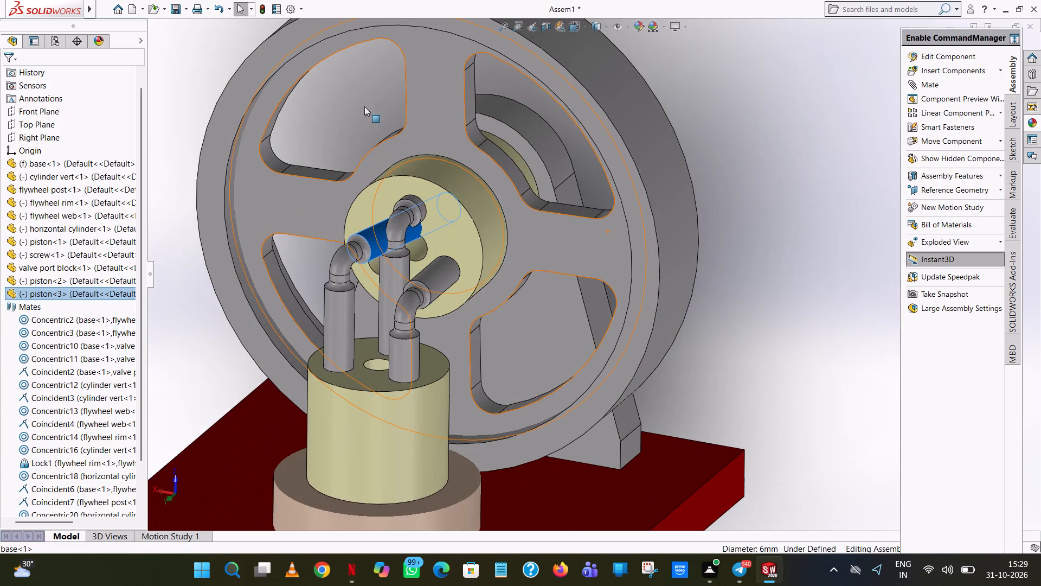
{"action": "scroll", "coordinate": [524, 267], "scroll_direction": "down", "scroll_amount": 4}
{"action": "scroll", "coordinate": [507, 238], "scroll_direction": "up", "scroll_amount": 4}
{"action": "scroll", "coordinate": [549, 262], "scroll_direction": "up", "scroll_amount": 3}
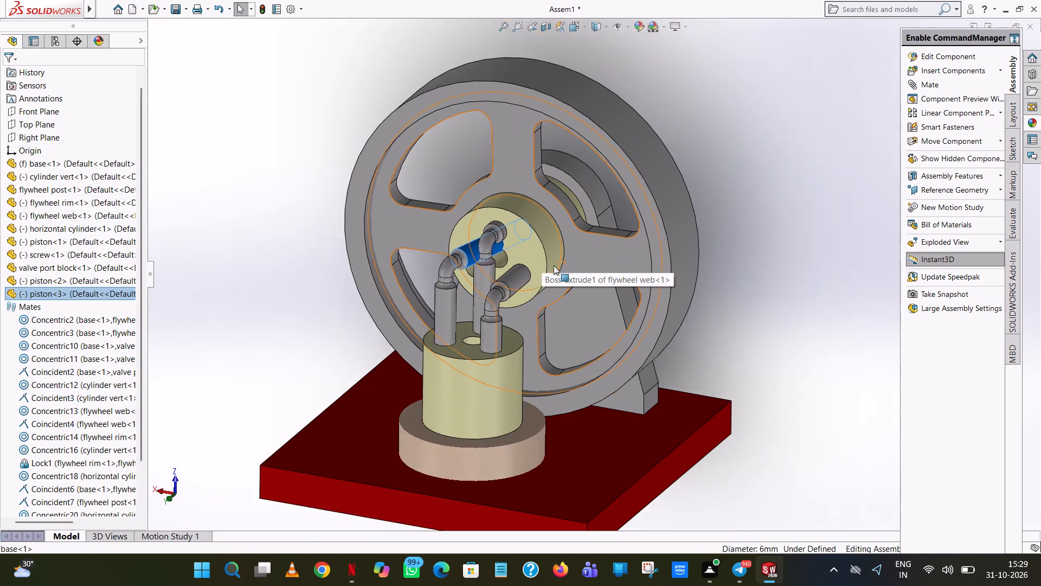
{"action": "left_click", "coordinate": [769, 192]}
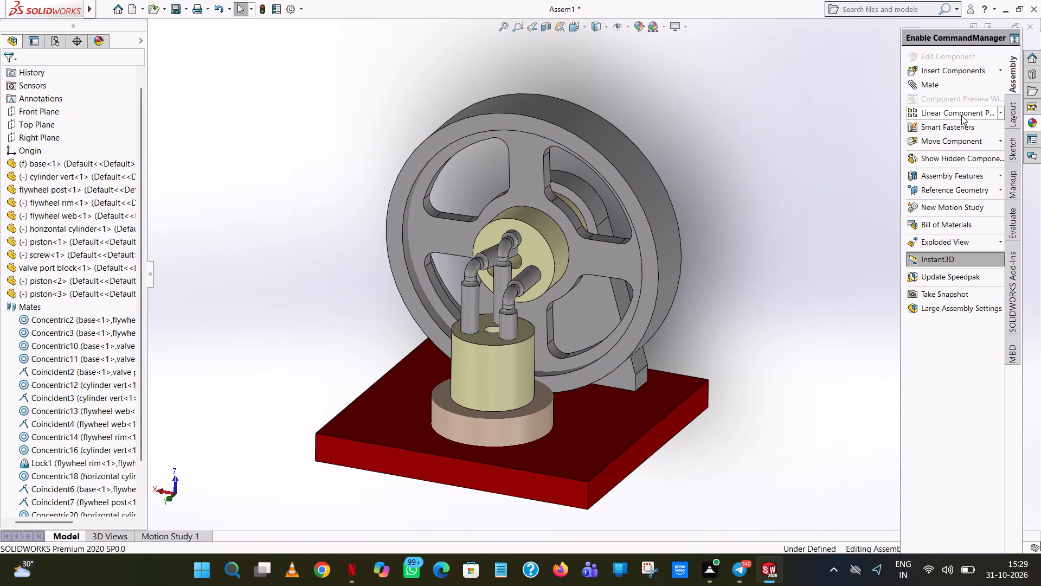
{"action": "left_click", "coordinate": [954, 81]}
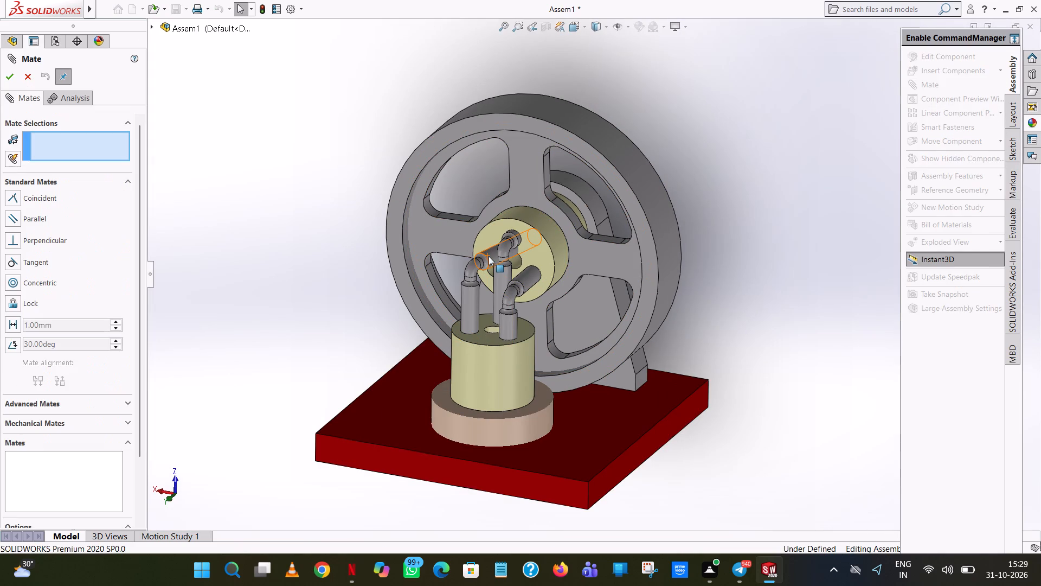
{"action": "left_click", "coordinate": [492, 257]}
{"action": "left_click", "coordinate": [492, 272]}
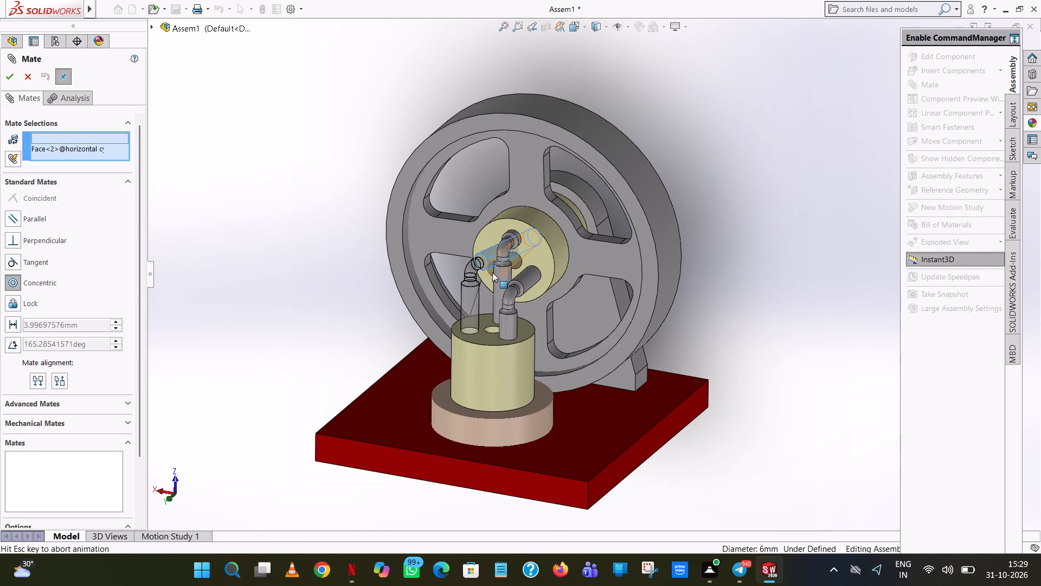
{"action": "left_click", "coordinate": [473, 243]}
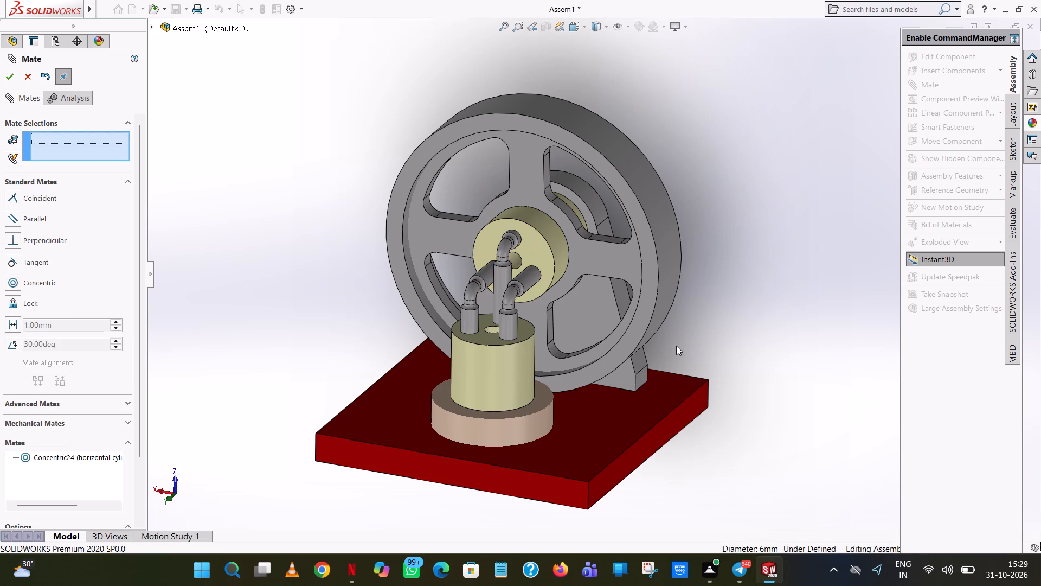
Rotate the horizontal cylinder and the flywheel rim back and forth to examine which parts turn together.
{"action": "middle_click_drag", "start_coordinate": [678, 348], "coordinate": [720, 357]}
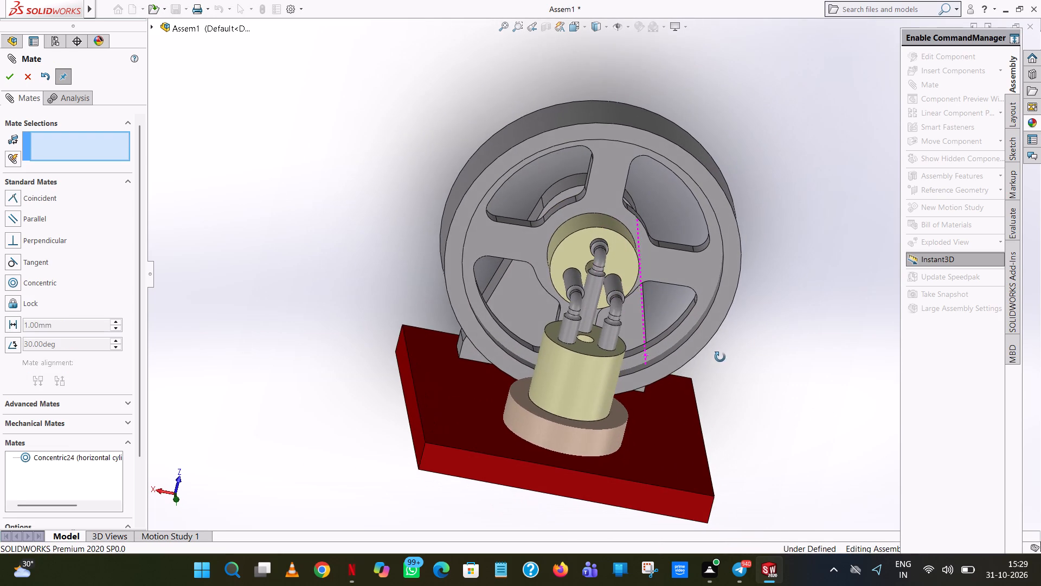
{"action": "middle_click_drag", "start_coordinate": [720, 357], "coordinate": [719, 356]}
{"action": "left_click_drag", "start_coordinate": [616, 245], "coordinate": [571, 339]}
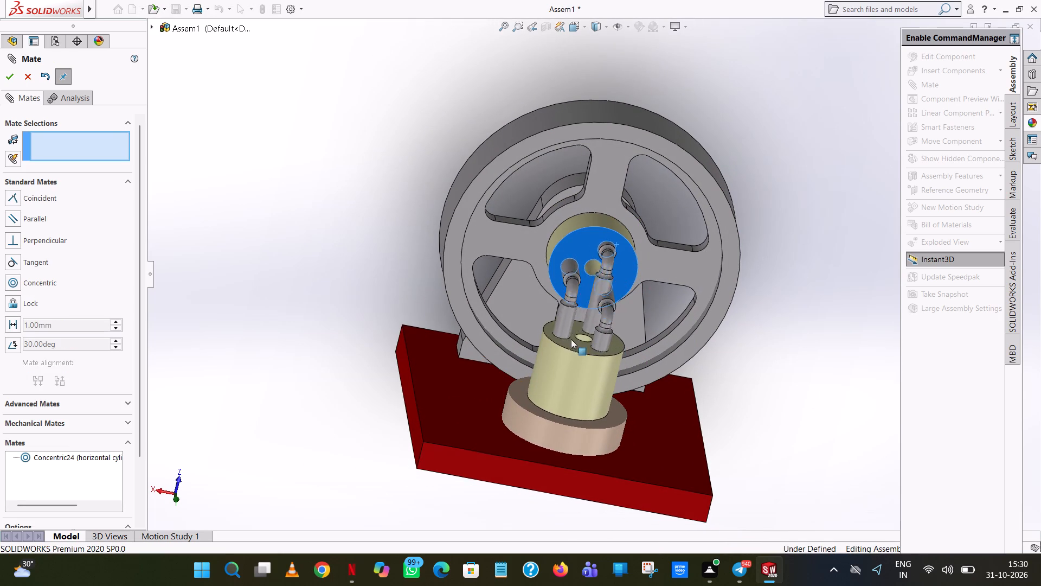
{"action": "left_click_drag", "start_coordinate": [571, 339], "coordinate": [548, 272]}
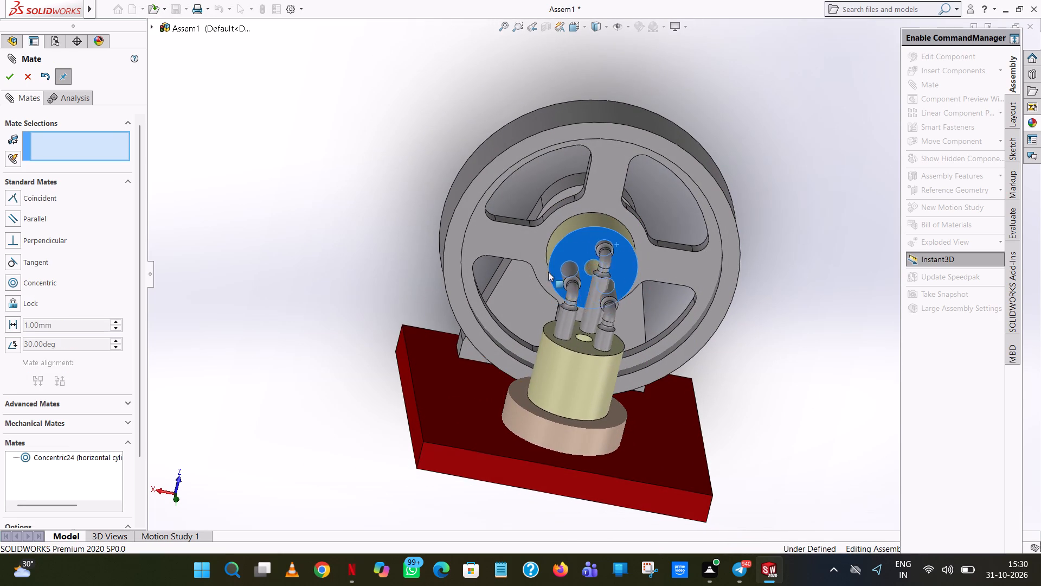
{"action": "left_click_drag", "start_coordinate": [548, 272], "coordinate": [626, 304]}
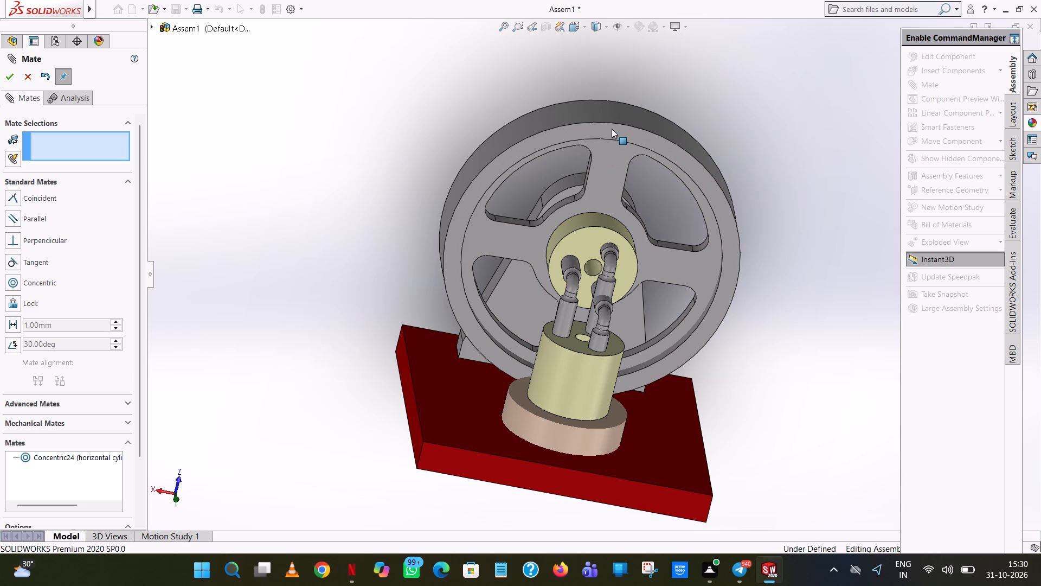
{"action": "left_click_drag", "start_coordinate": [612, 129], "coordinate": [536, 218]}
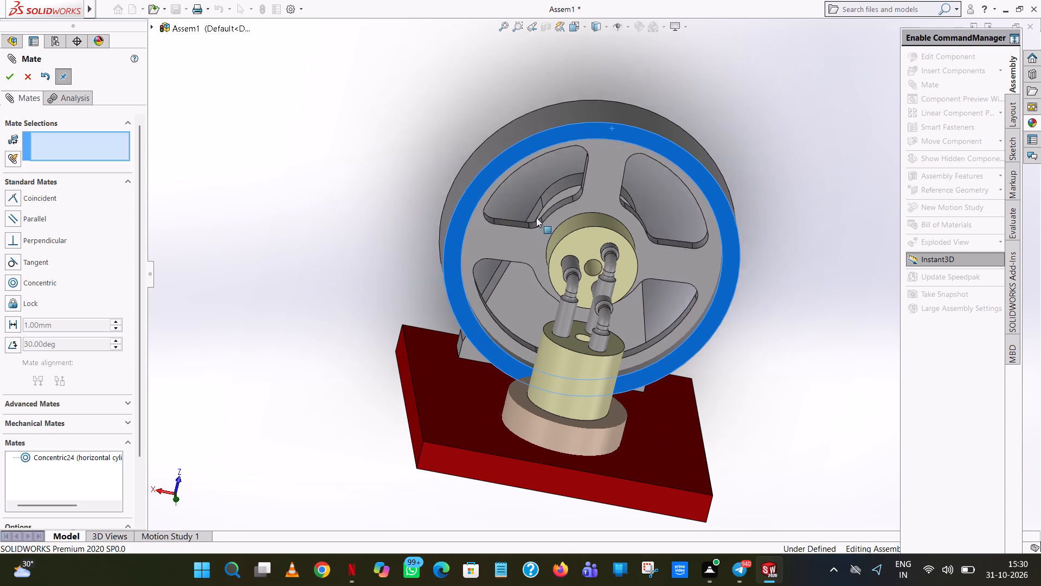
{"action": "left_click_drag", "start_coordinate": [536, 218], "coordinate": [520, 346]}
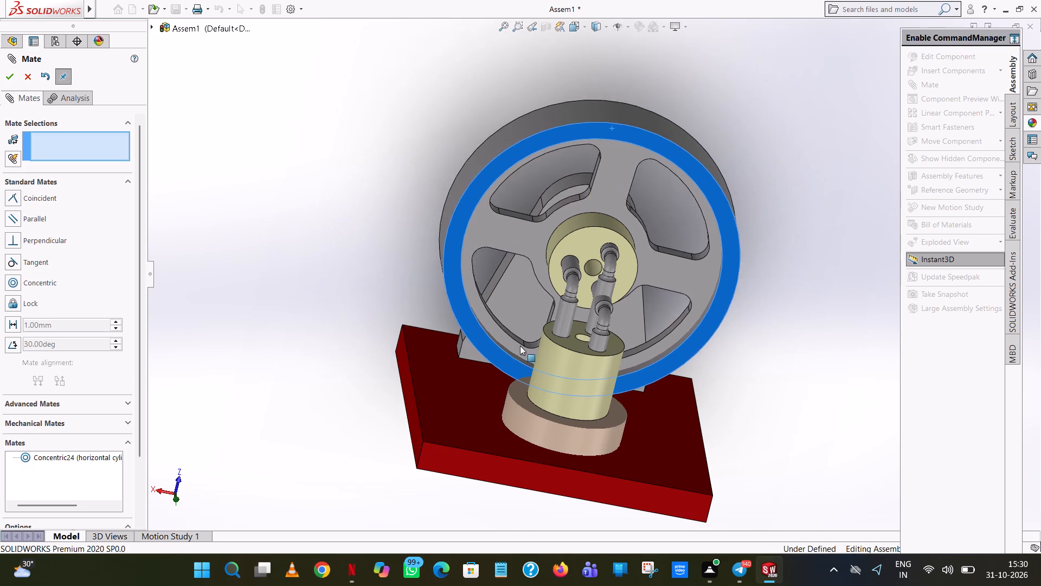
{"action": "left_click_drag", "start_coordinate": [520, 346], "coordinate": [697, 187]}
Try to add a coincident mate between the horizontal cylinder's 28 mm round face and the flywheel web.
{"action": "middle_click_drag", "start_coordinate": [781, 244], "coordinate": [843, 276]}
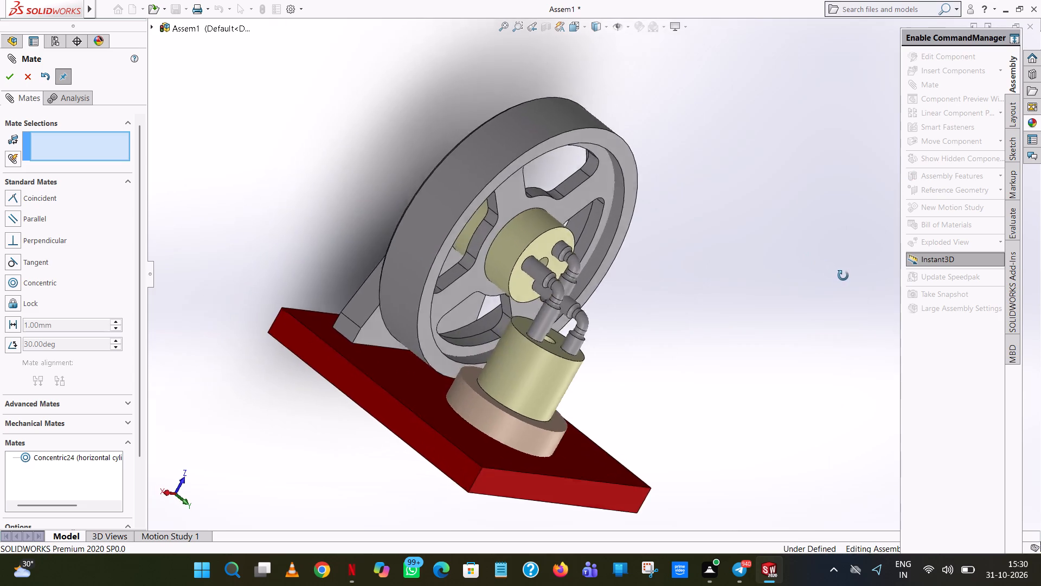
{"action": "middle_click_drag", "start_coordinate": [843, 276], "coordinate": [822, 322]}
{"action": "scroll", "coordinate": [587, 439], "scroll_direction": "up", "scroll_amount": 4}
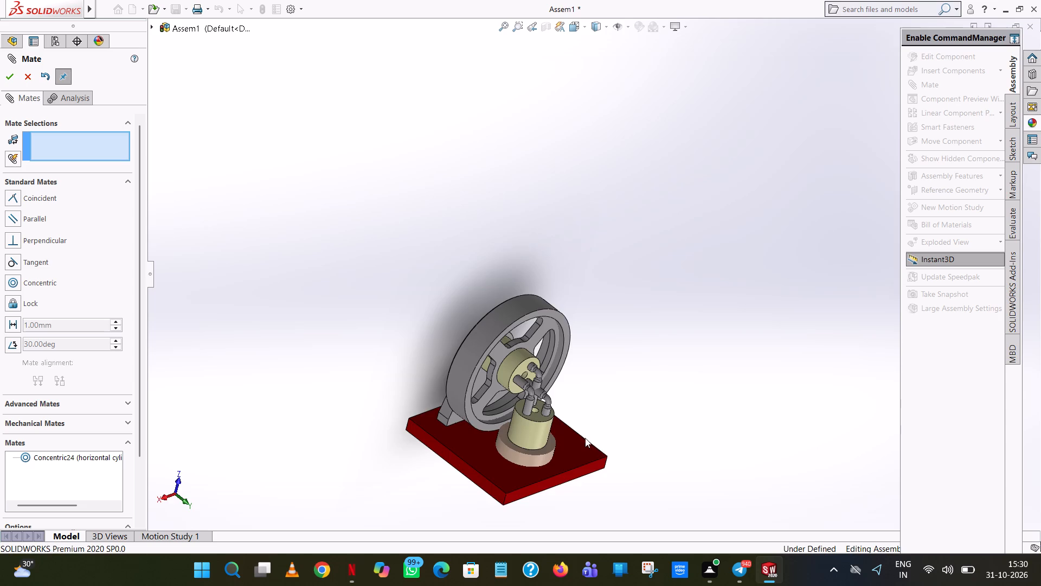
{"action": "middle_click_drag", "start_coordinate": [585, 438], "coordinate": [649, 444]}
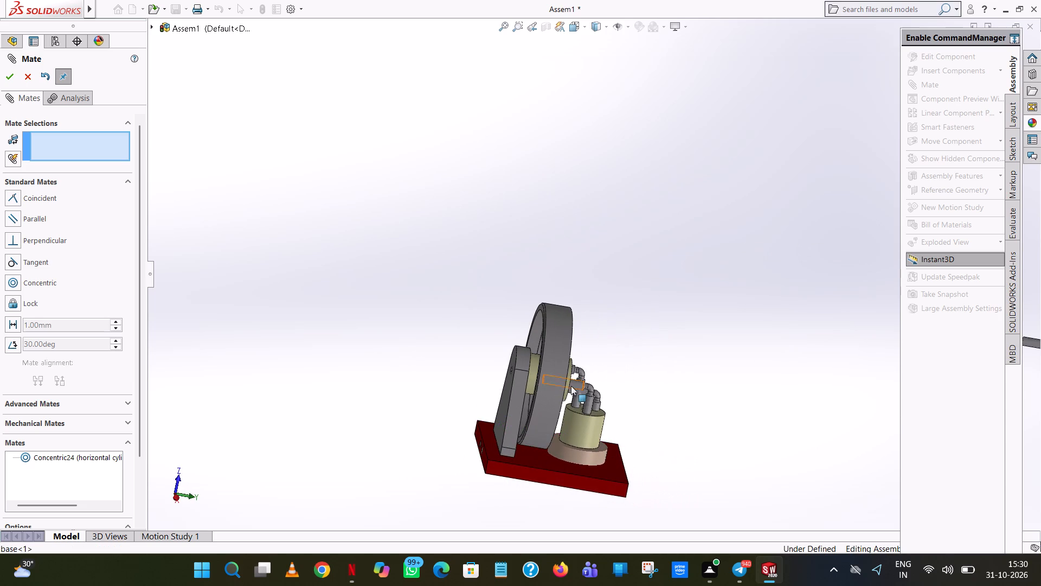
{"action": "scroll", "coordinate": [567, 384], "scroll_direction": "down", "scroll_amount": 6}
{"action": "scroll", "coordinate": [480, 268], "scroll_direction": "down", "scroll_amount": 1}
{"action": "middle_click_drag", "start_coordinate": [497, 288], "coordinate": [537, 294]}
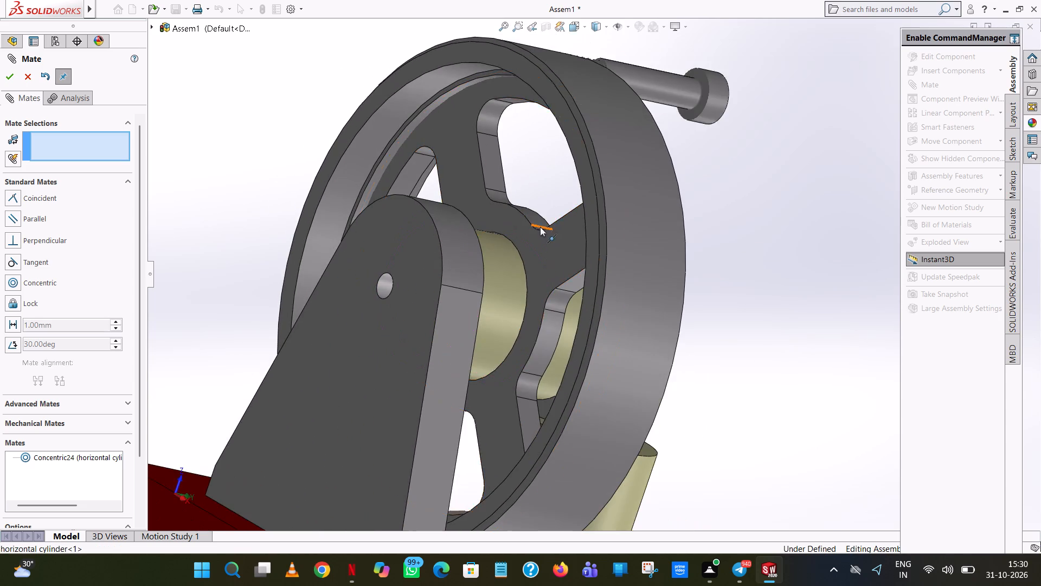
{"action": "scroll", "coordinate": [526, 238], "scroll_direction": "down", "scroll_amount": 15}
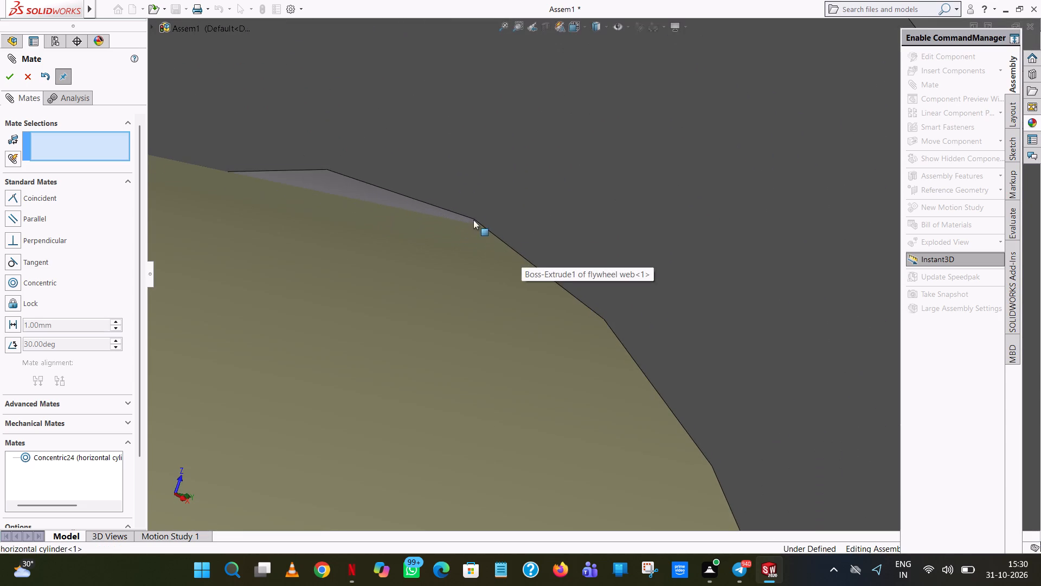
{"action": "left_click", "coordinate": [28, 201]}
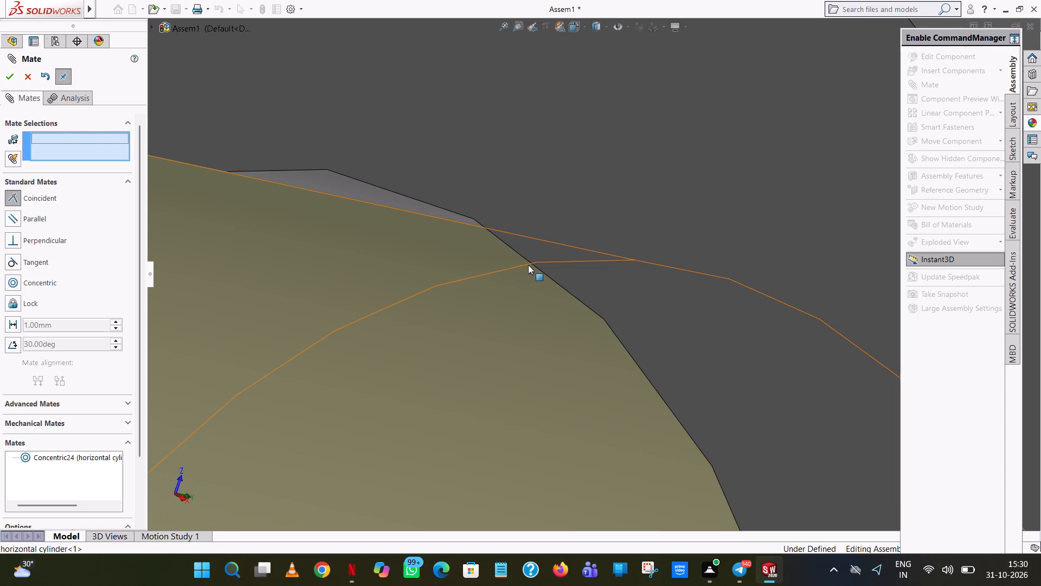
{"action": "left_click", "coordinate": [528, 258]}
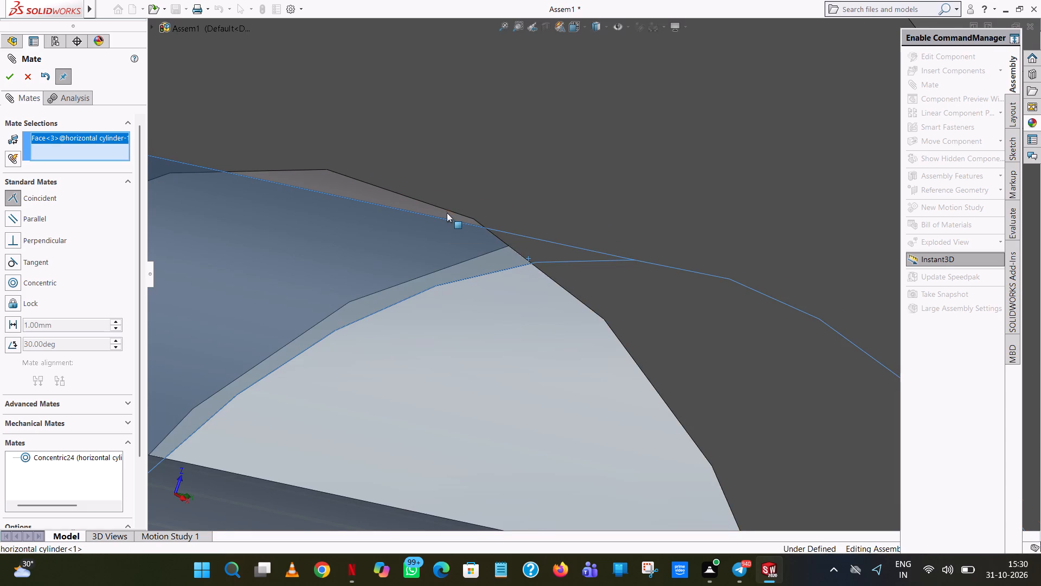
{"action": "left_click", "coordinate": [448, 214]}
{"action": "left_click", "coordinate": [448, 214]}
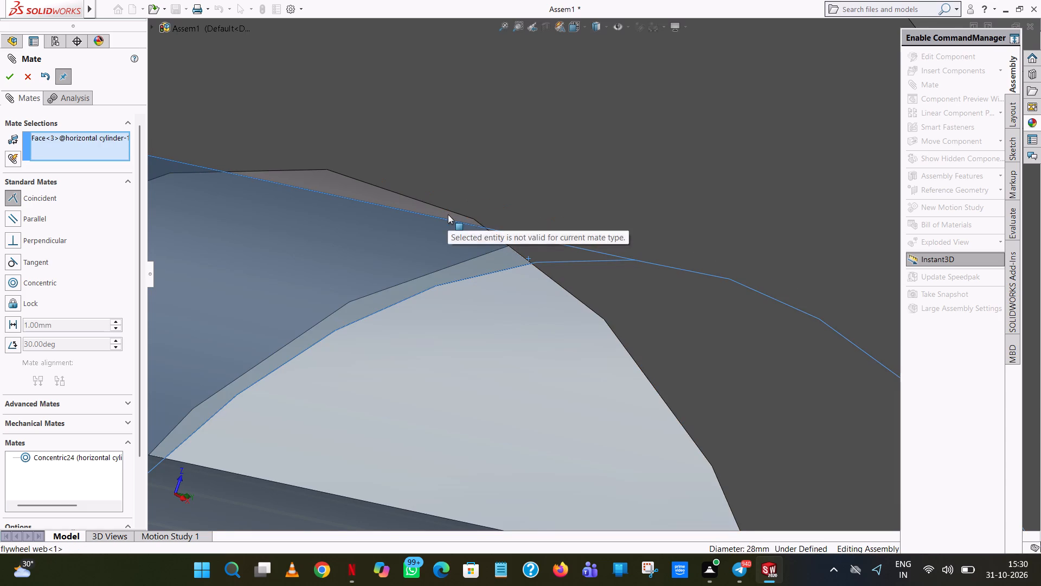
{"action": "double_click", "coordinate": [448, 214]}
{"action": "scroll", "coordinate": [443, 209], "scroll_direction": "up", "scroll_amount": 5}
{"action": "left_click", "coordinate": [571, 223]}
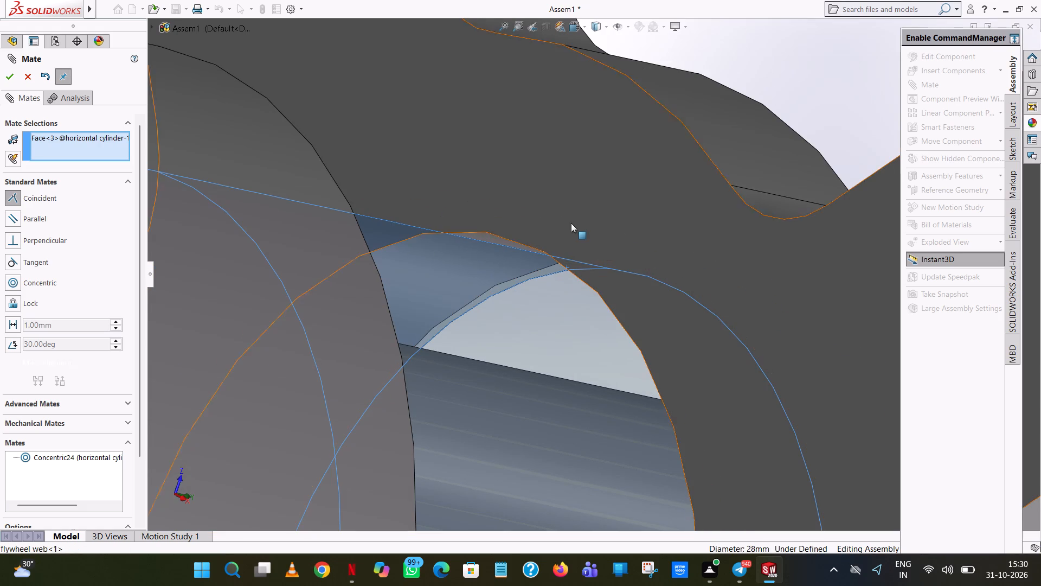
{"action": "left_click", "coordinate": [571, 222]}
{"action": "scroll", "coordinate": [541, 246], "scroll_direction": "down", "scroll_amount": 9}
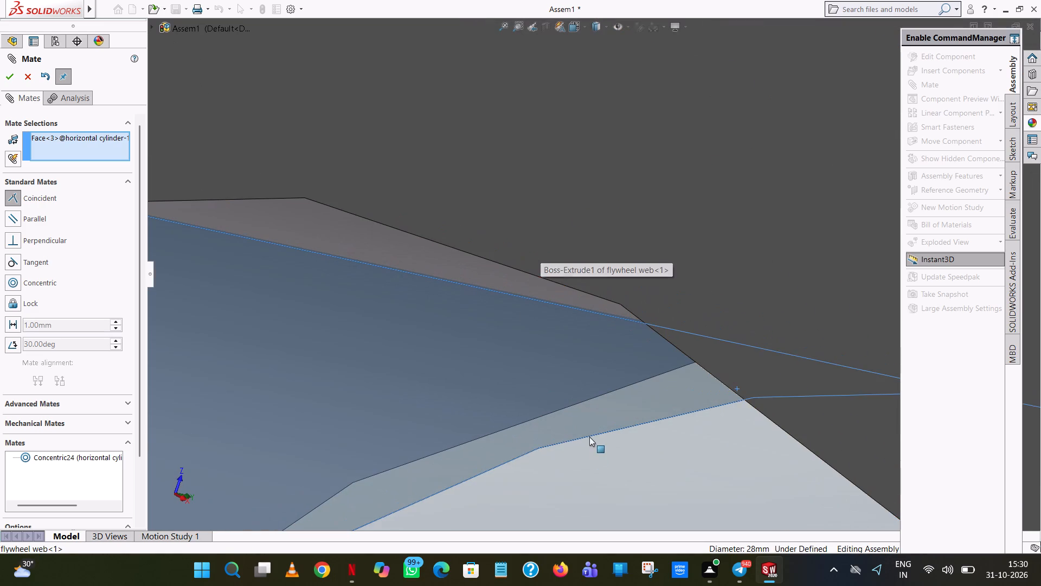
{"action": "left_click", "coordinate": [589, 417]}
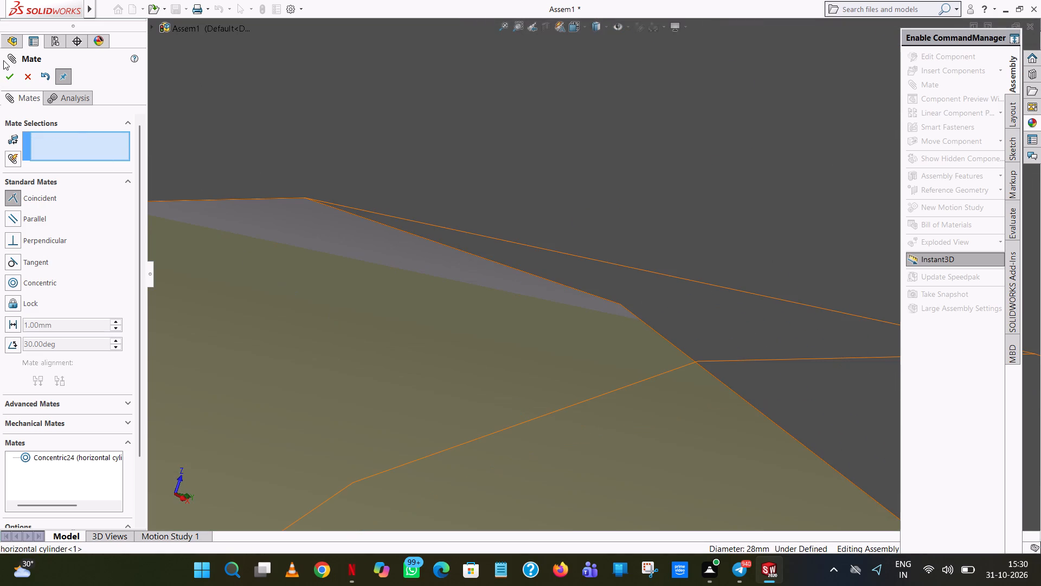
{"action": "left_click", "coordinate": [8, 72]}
Turn the flywheel rim back and forth to examine how the flywheel moves relative to the cylinders and elbow pistons.
{"action": "scroll", "coordinate": [295, 264], "scroll_direction": "up", "scroll_amount": 20}
{"action": "scroll", "coordinate": [295, 264], "scroll_direction": "up", "scroll_amount": 1}
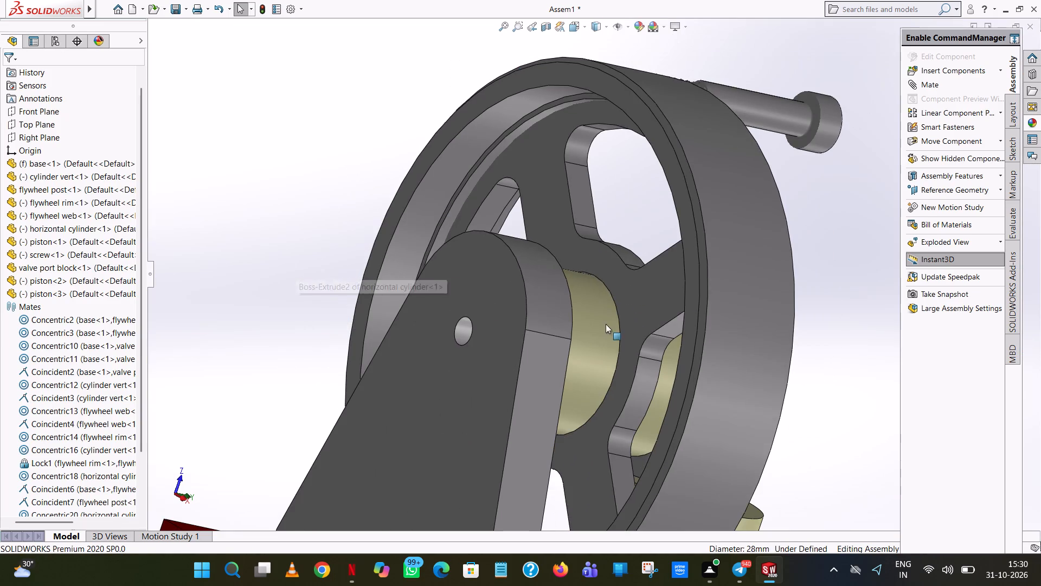
{"action": "left_click_drag", "start_coordinate": [720, 266], "coordinate": [338, 211]}
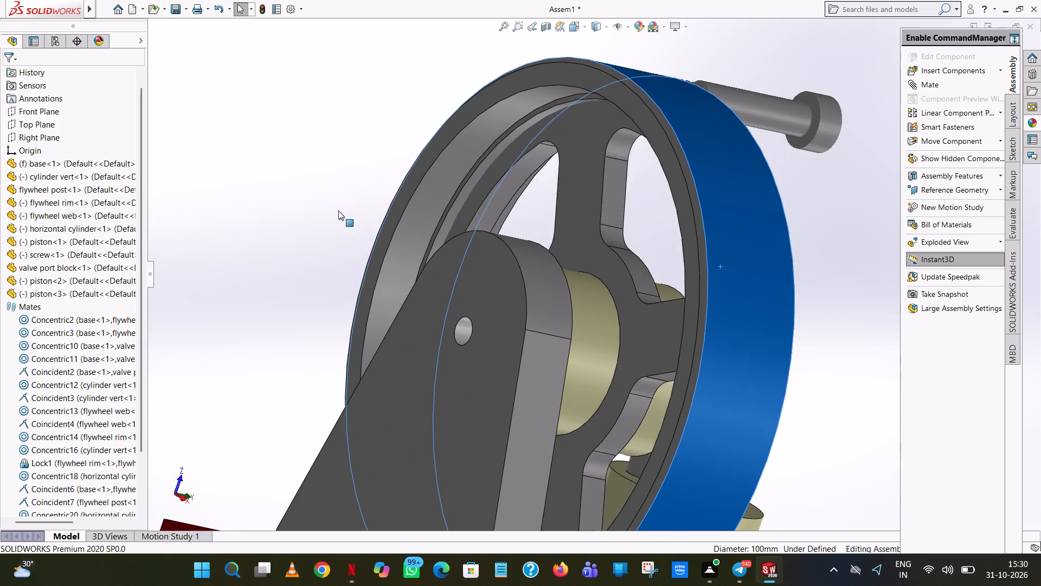
{"action": "left_click_drag", "start_coordinate": [338, 211], "coordinate": [666, 390]}
{"action": "scroll", "coordinate": [719, 350], "scroll_direction": "up", "scroll_amount": 7}
{"action": "middle_click_drag", "start_coordinate": [719, 350], "coordinate": [648, 365]}
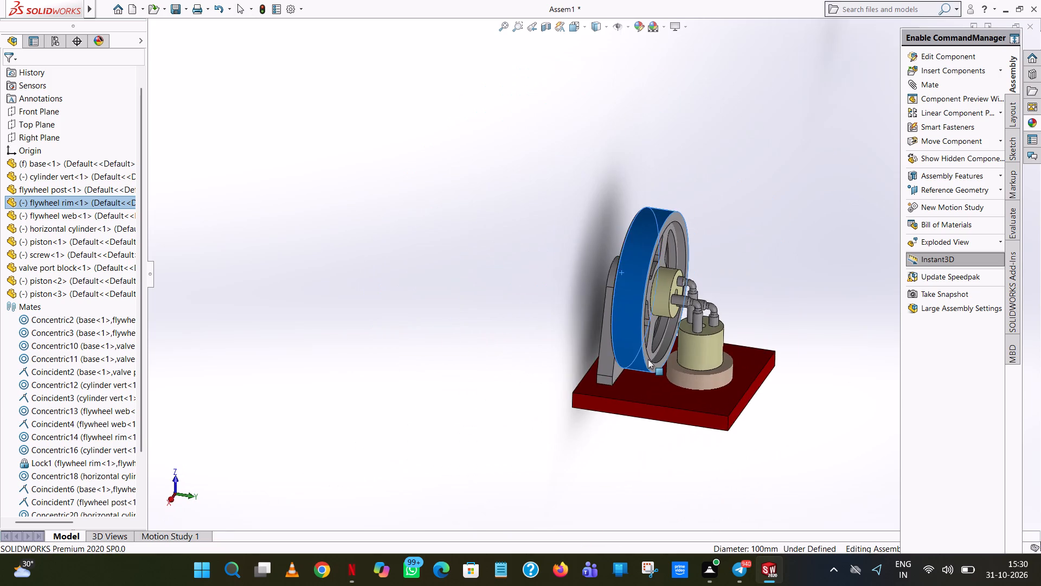
{"action": "scroll", "coordinate": [648, 359], "scroll_direction": "up", "scroll_amount": 4}
{"action": "middle_click_drag", "start_coordinate": [652, 355], "coordinate": [539, 368]}
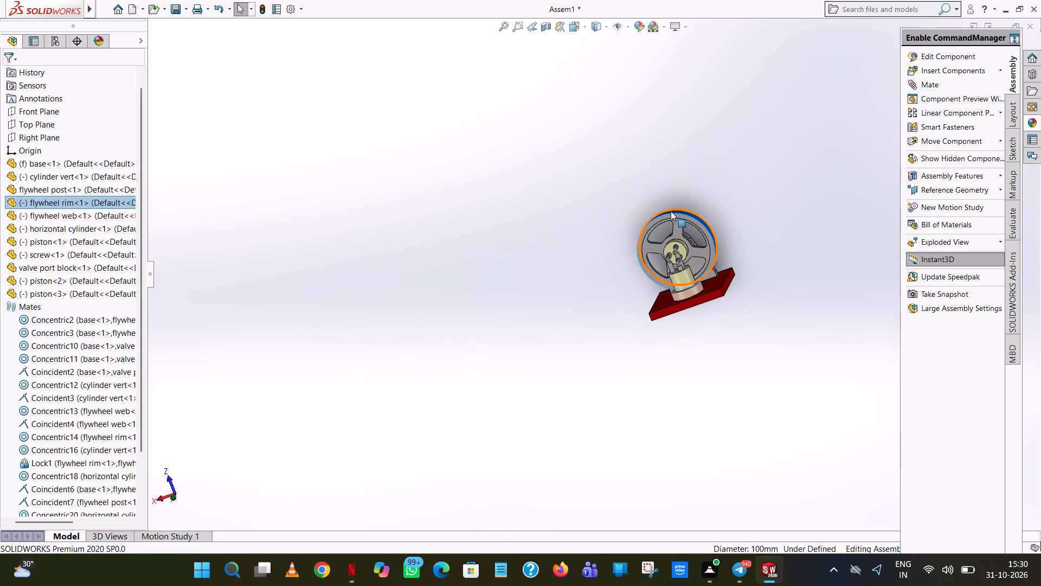
{"action": "left_click_drag", "start_coordinate": [673, 211], "coordinate": [631, 194]}
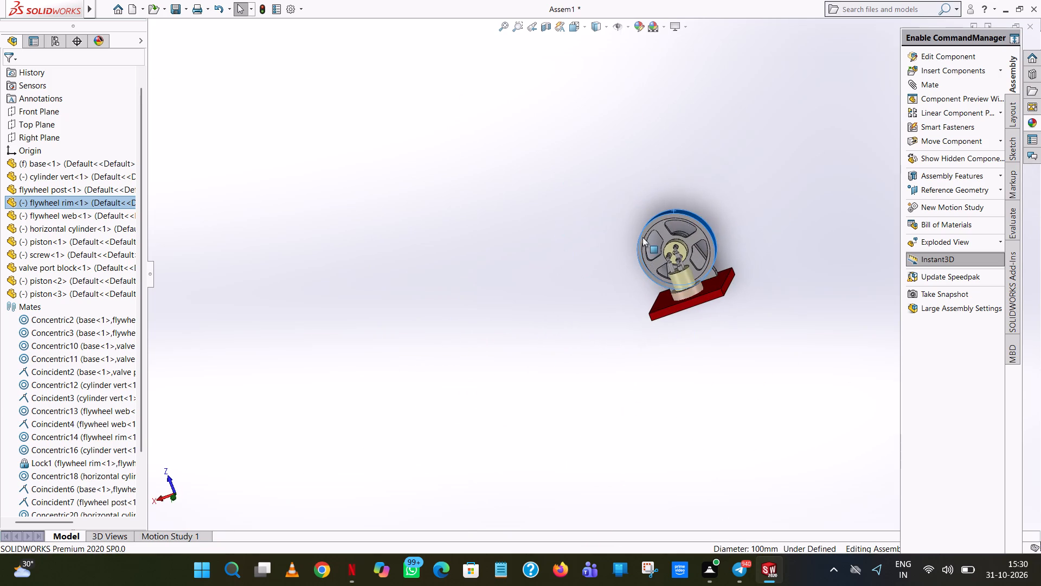
Turn the horizontal cylinder and the vertical cylinder to examine how the three elbow pistons follow.
{"action": "scroll", "coordinate": [658, 262], "scroll_direction": "down", "scroll_amount": 10}
{"action": "left_click_drag", "start_coordinate": [714, 163], "coordinate": [557, 171]}
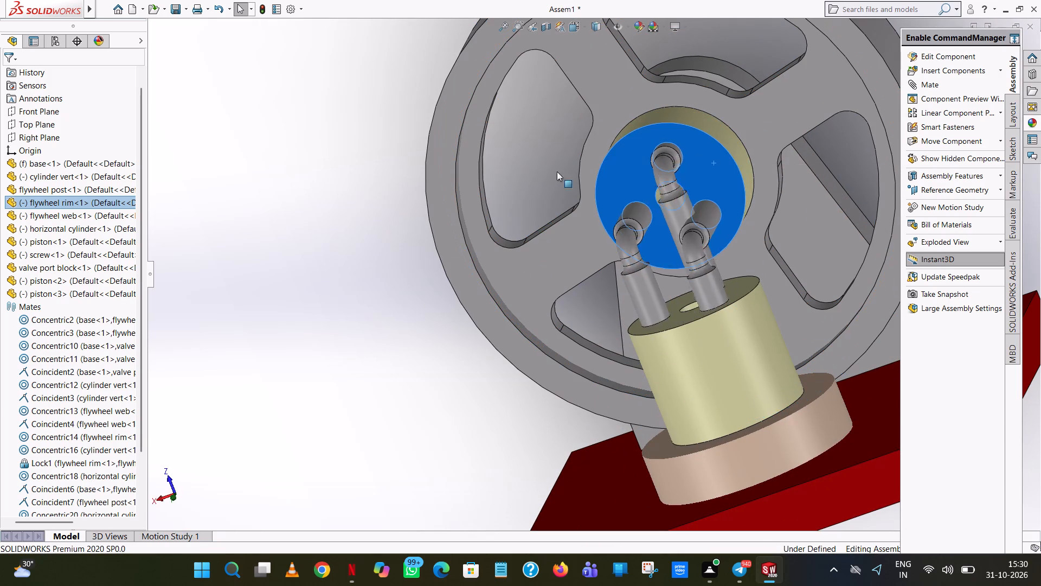
{"action": "left_click_drag", "start_coordinate": [557, 171], "coordinate": [667, 216]}
{"action": "left_click_drag", "start_coordinate": [750, 347], "coordinate": [622, 415]}
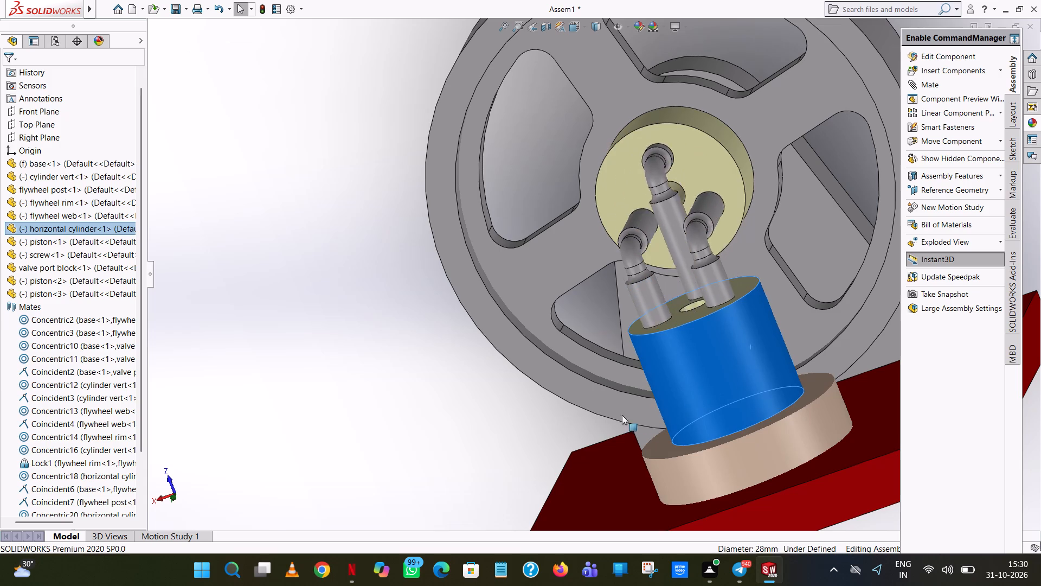
{"action": "left_click_drag", "start_coordinate": [622, 415], "coordinate": [588, 412]}
{"action": "left_click_drag", "start_coordinate": [746, 457], "coordinate": [710, 451]}
Add a coincident mate between the horizontal cylinder's centre hole edge and the flywheel post's 6 mm circular edge.
{"action": "scroll", "coordinate": [754, 175], "scroll_direction": "down", "scroll_amount": 8}
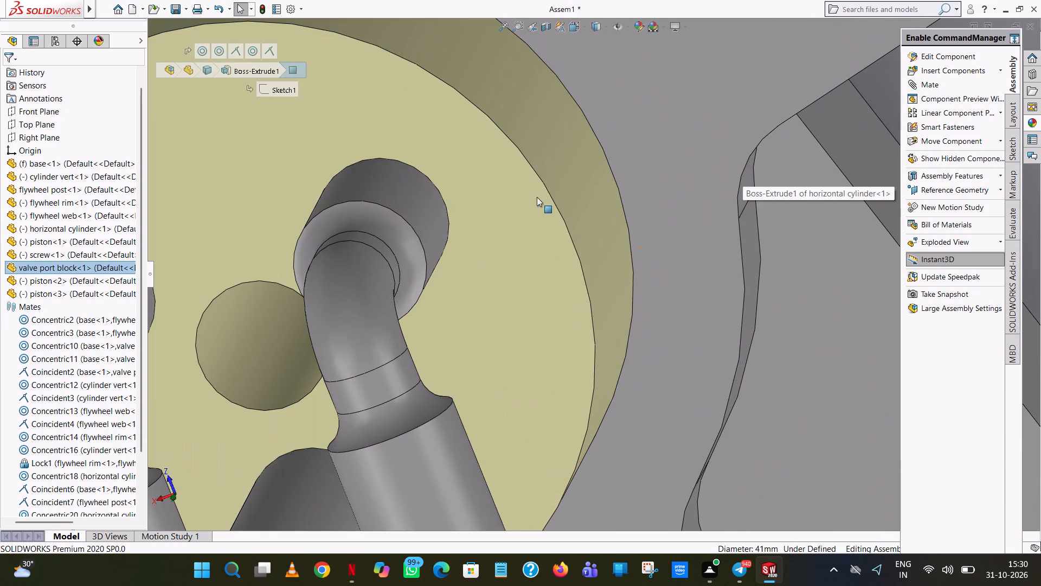
{"action": "middle_click_drag", "start_coordinate": [386, 228], "coordinate": [399, 188]}
{"action": "scroll", "coordinate": [275, 364], "scroll_direction": "down", "scroll_amount": 7}
{"action": "scroll", "coordinate": [357, 420], "scroll_direction": "up", "scroll_amount": 1}
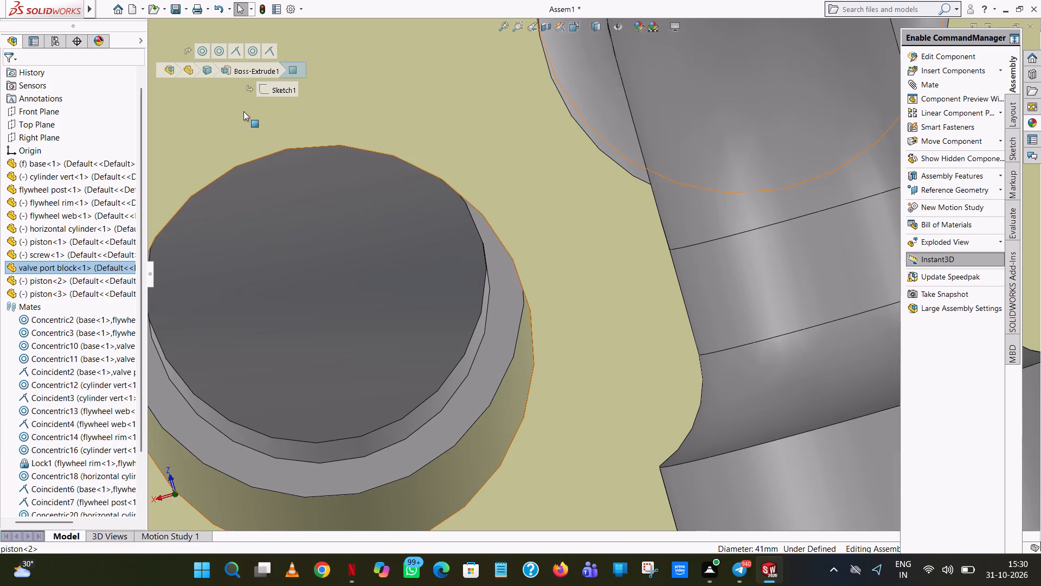
{"action": "left_click", "coordinate": [916, 87]}
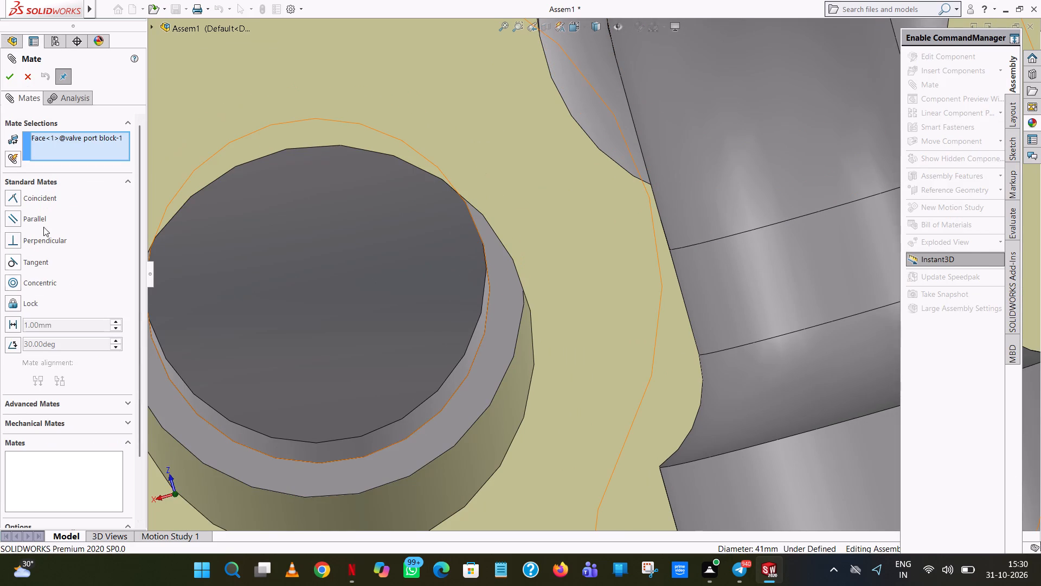
{"action": "left_click", "coordinate": [48, 198]}
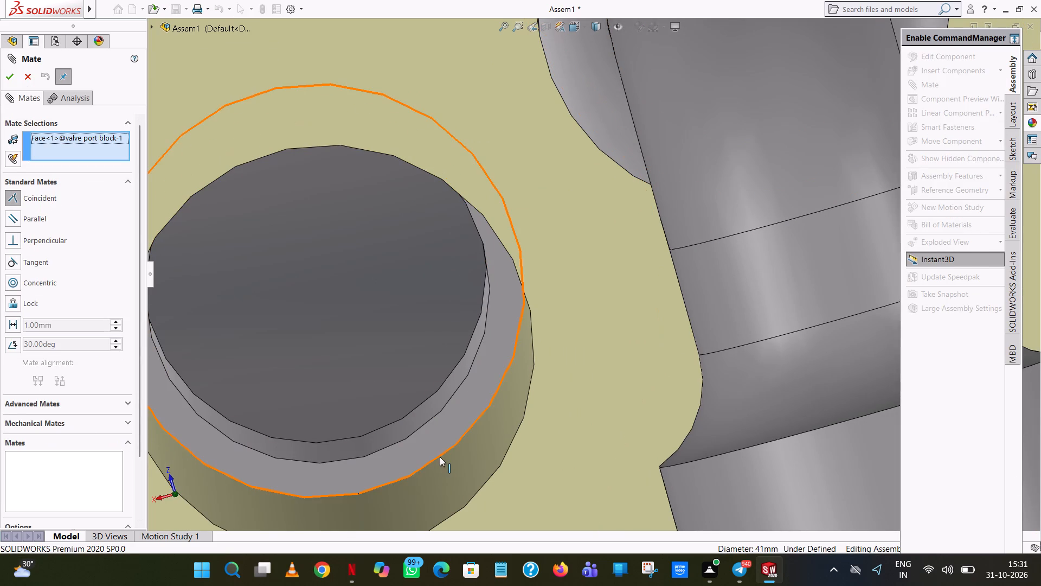
{"action": "left_click", "coordinate": [440, 456]}
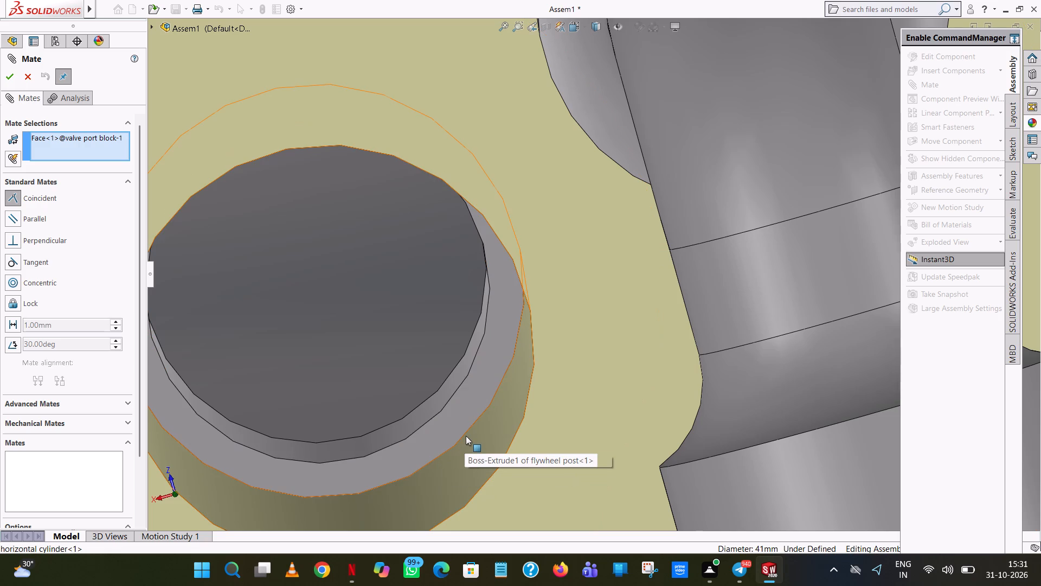
{"action": "left_click", "coordinate": [472, 381]}
{"action": "left_click", "coordinate": [472, 381]}
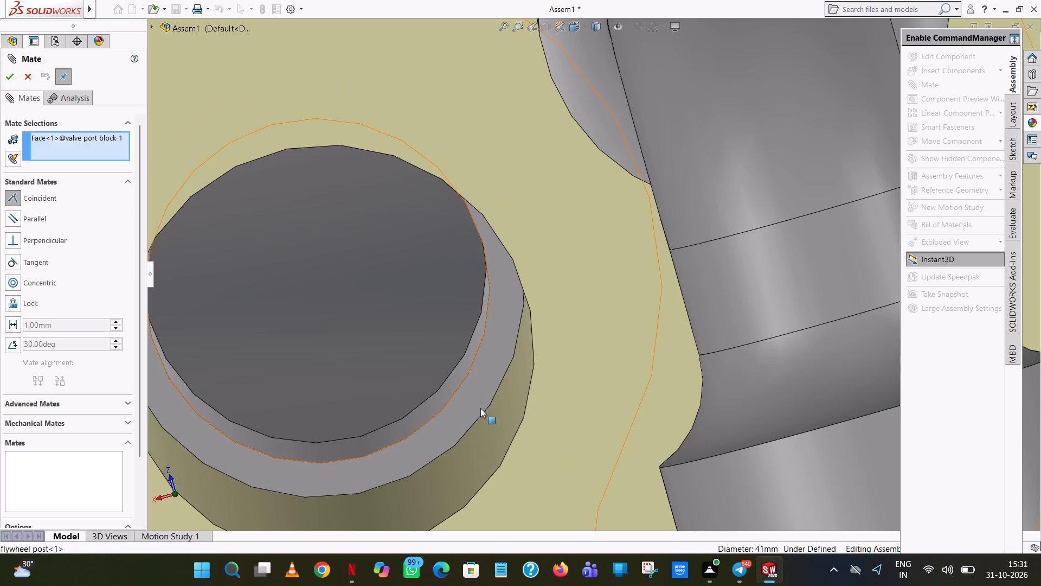
{"action": "right_click", "coordinate": [98, 134]}
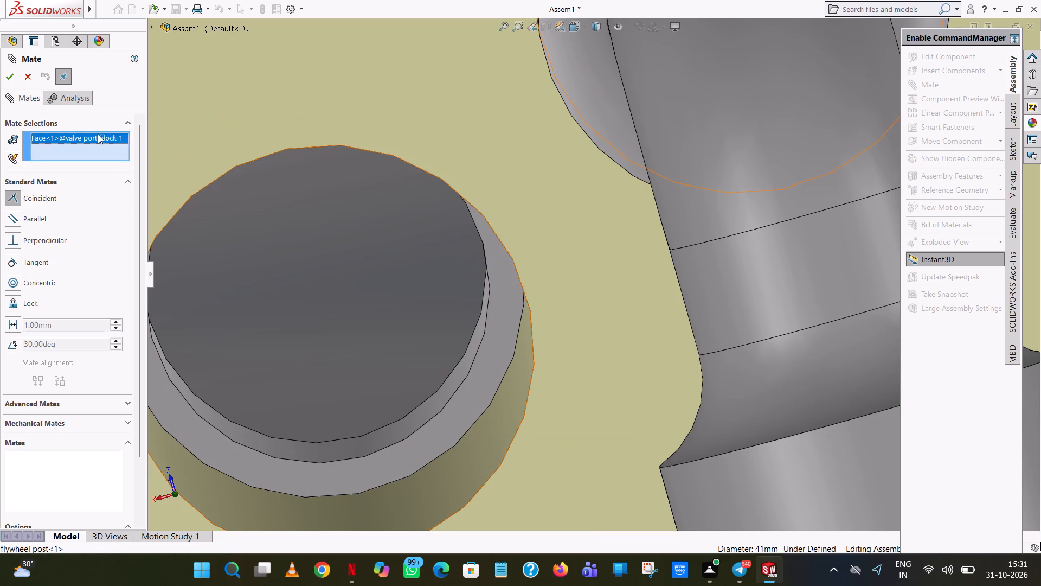
{"action": "left_click", "coordinate": [137, 161]}
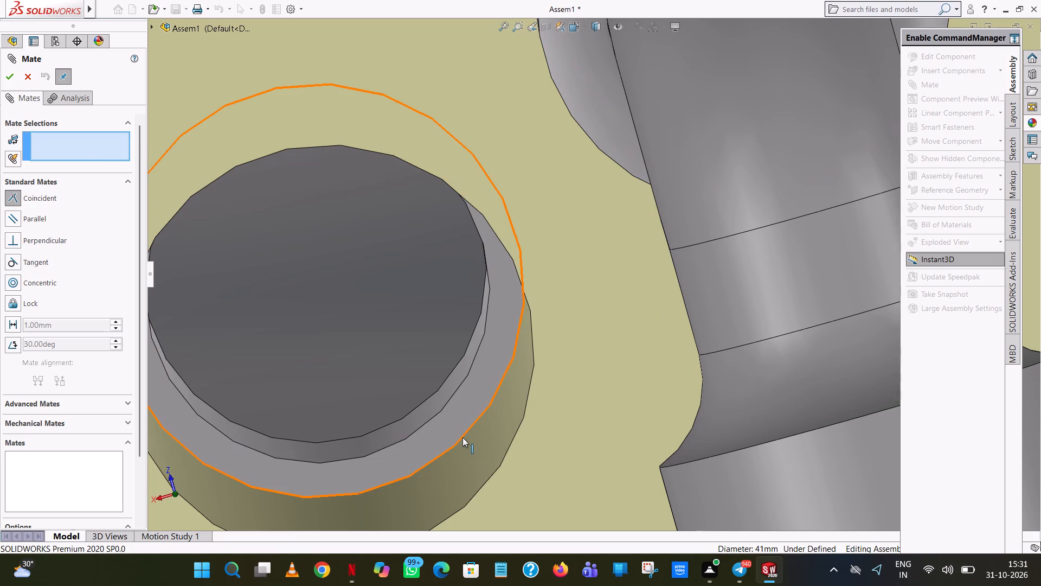
{"action": "left_click", "coordinate": [463, 437]}
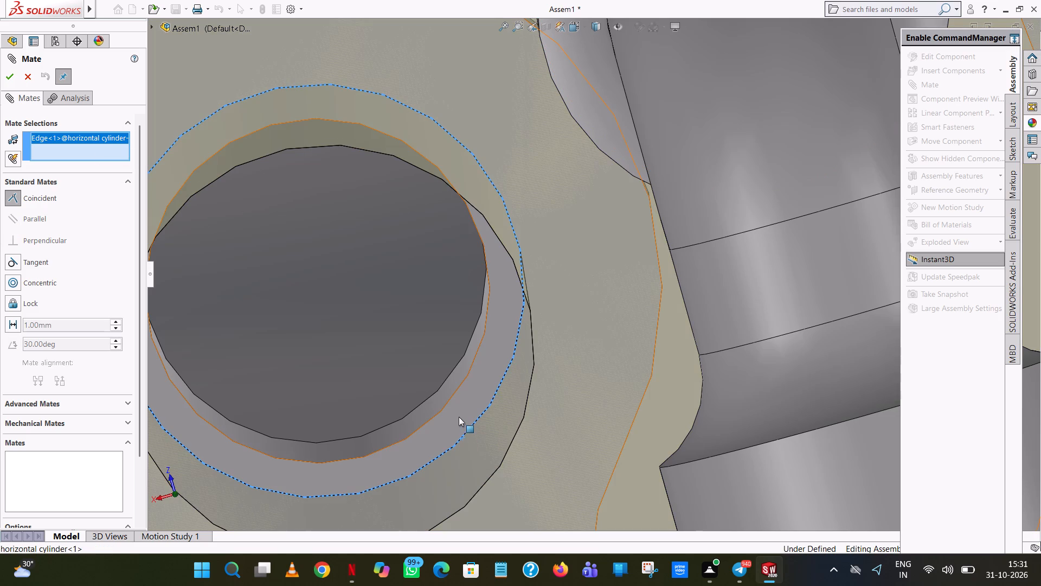
{"action": "left_click", "coordinate": [458, 412]}
{"action": "left_click", "coordinate": [444, 425]}
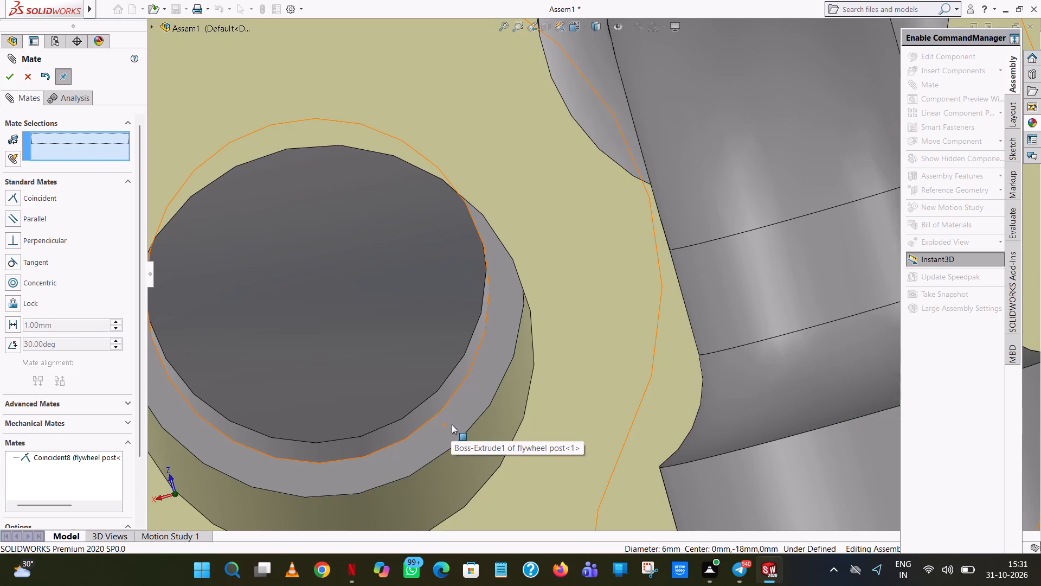
{"action": "scroll", "coordinate": [452, 424], "scroll_direction": "up", "scroll_amount": 14}
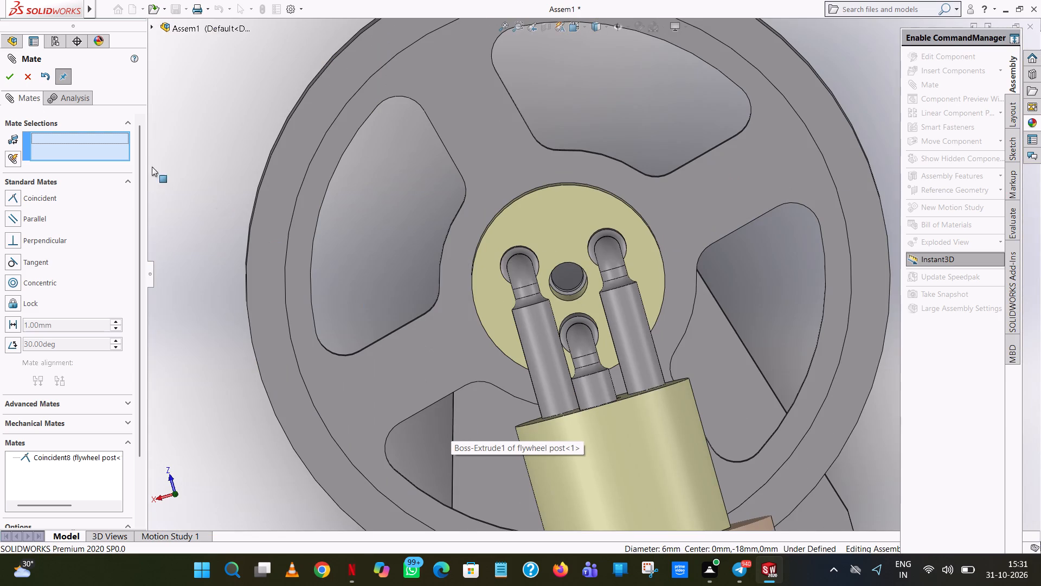
{"action": "left_click", "coordinate": [4, 75]}
Turn the flywheel rim to examine whether it moves together with the cylinders and elbow pistons.
{"action": "left_click_drag", "start_coordinate": [321, 129], "coordinate": [319, 130]}
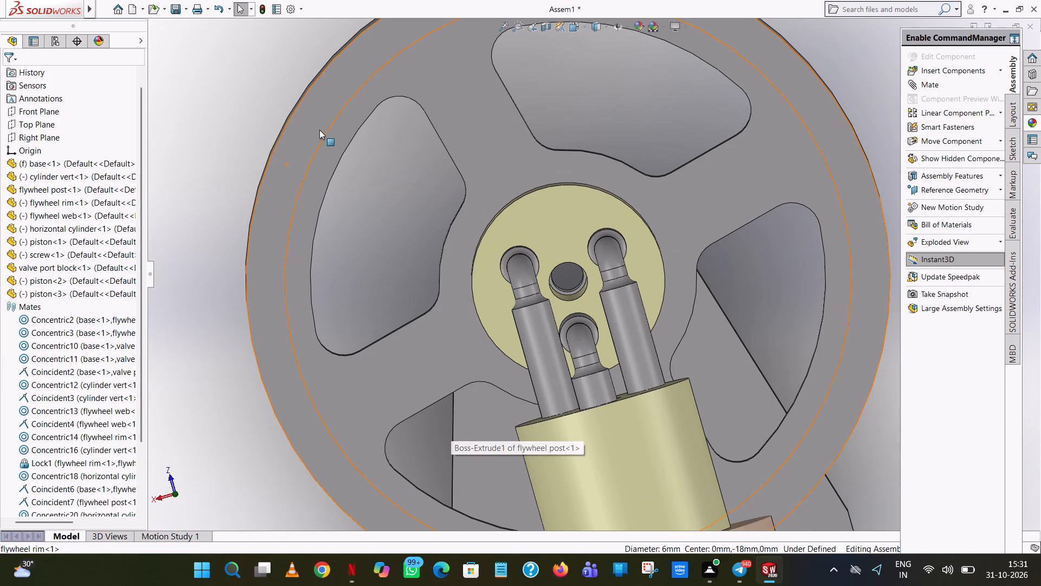
{"action": "left_click_drag", "start_coordinate": [319, 130], "coordinate": [423, 354]}
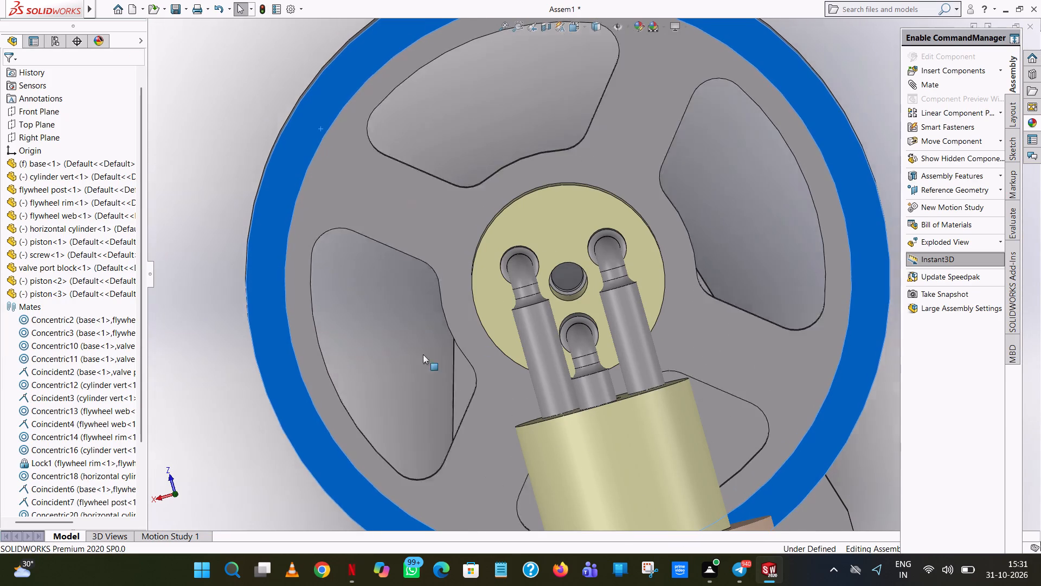
{"action": "left_click_drag", "start_coordinate": [423, 354], "coordinate": [270, 308]}
{"action": "scroll", "coordinate": [616, 307], "scroll_direction": "up", "scroll_amount": 2}
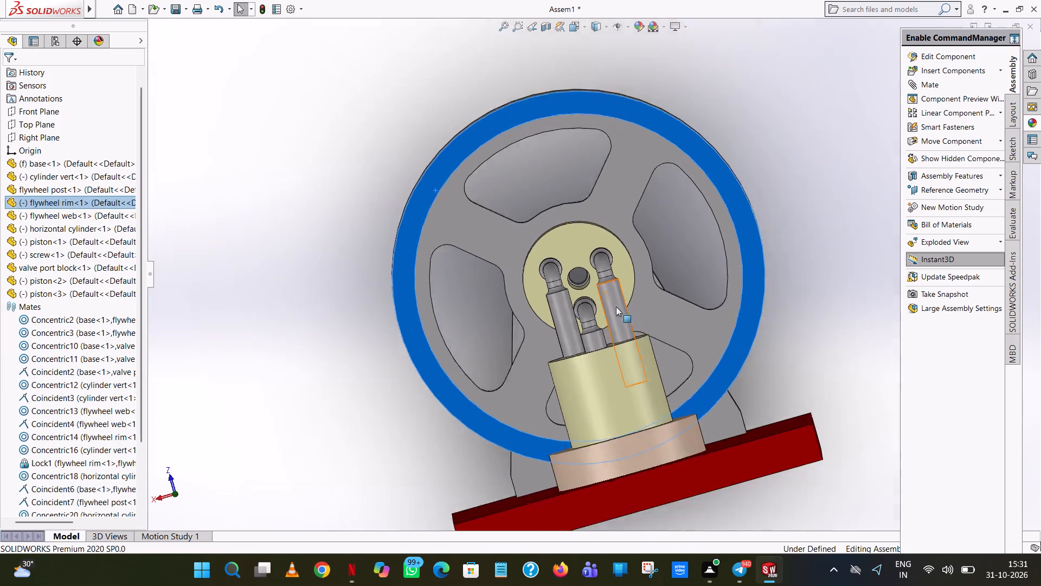
{"action": "scroll", "coordinate": [616, 307], "scroll_direction": "up", "scroll_amount": 4}
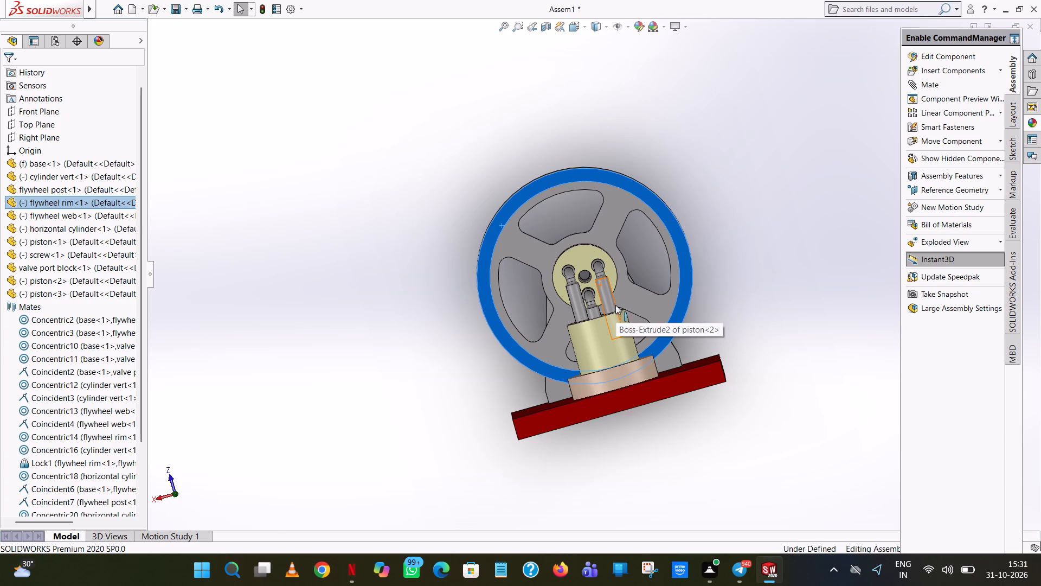
Add a concentric mate between the screw's smooth shank and the horizontal cylinder's centre hole.
{"action": "middle_click_drag", "start_coordinate": [632, 250], "coordinate": [769, 232]}
{"action": "scroll", "coordinate": [769, 233], "scroll_direction": "up", "scroll_amount": 1}
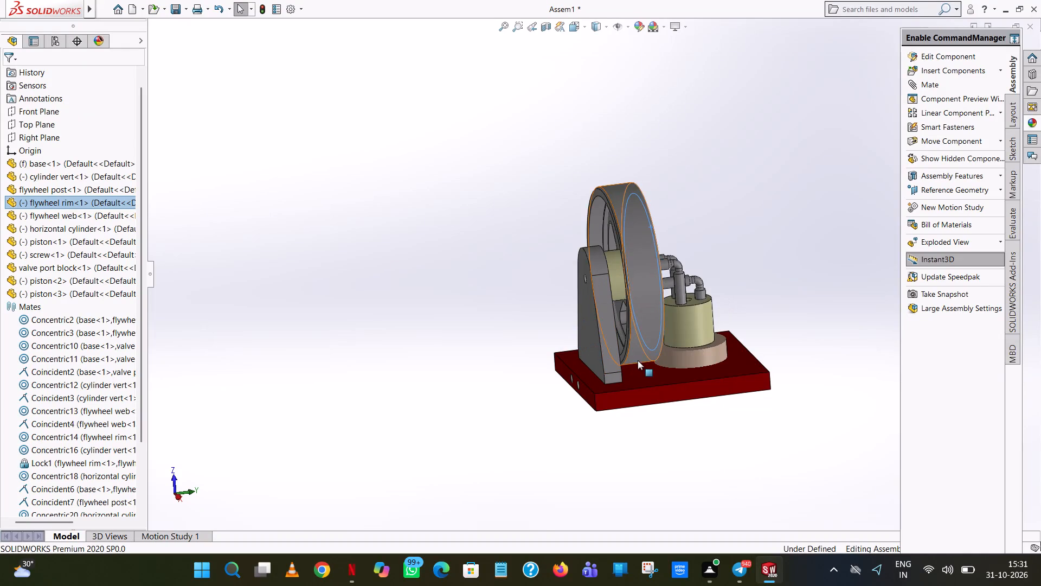
{"action": "middle_click_drag", "start_coordinate": [654, 347], "coordinate": [664, 304]}
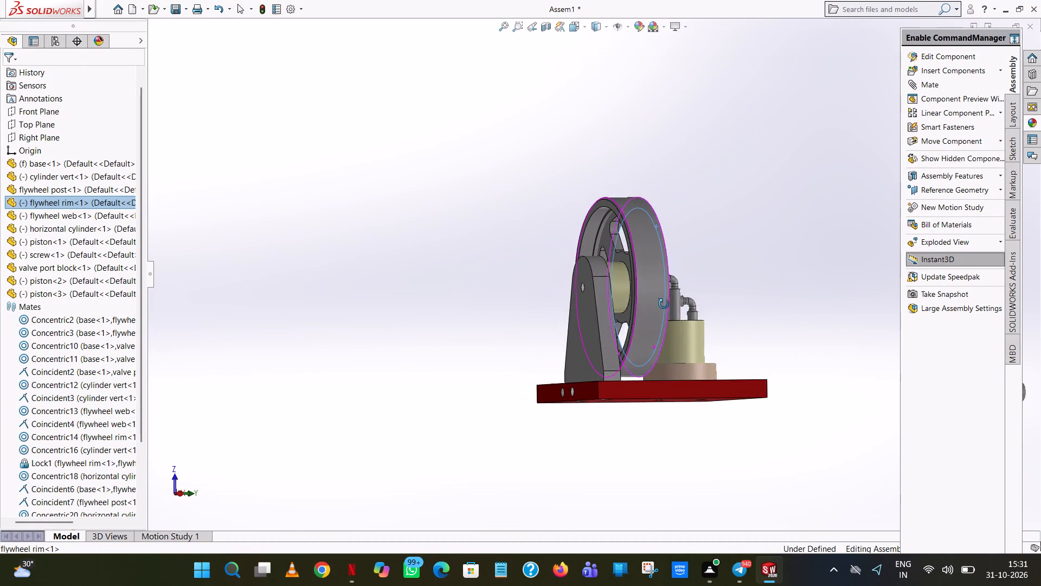
{"action": "middle_click_drag", "start_coordinate": [664, 304], "coordinate": [685, 316]}
{"action": "scroll", "coordinate": [692, 296], "scroll_direction": "down", "scroll_amount": 6}
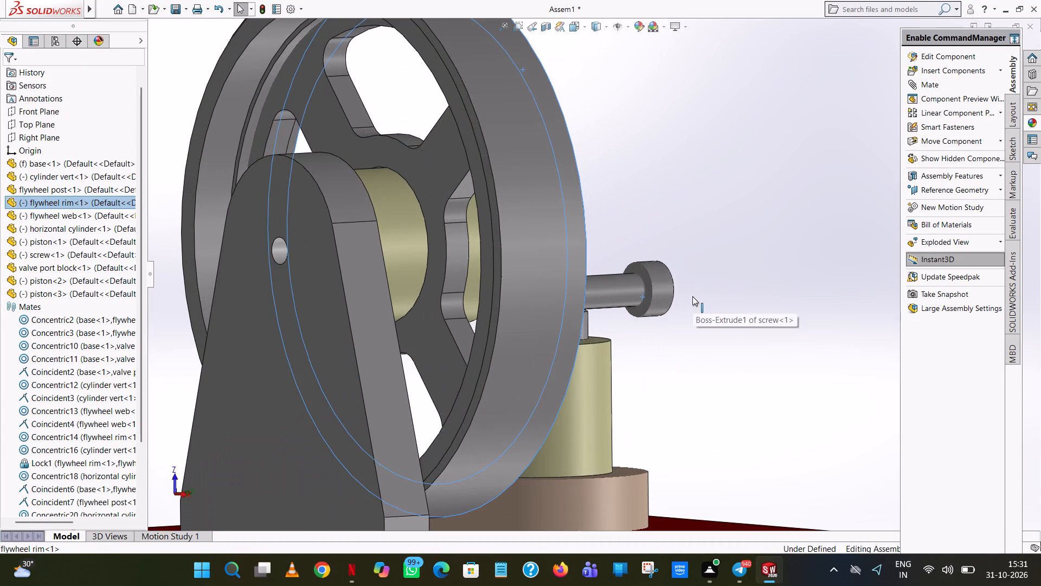
{"action": "middle_click_drag", "start_coordinate": [680, 297], "coordinate": [607, 296]}
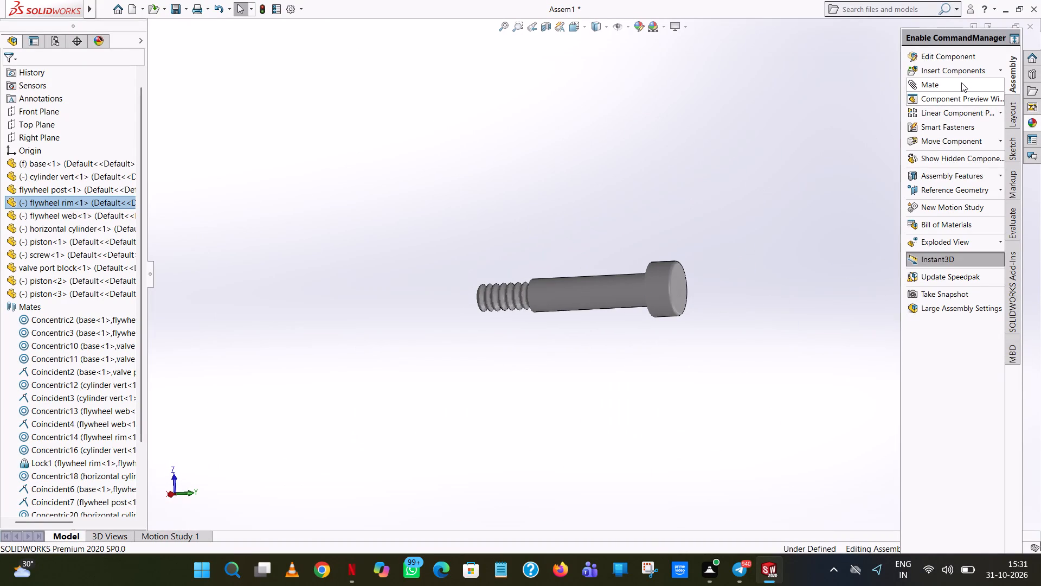
{"action": "left_click", "coordinate": [961, 82]}
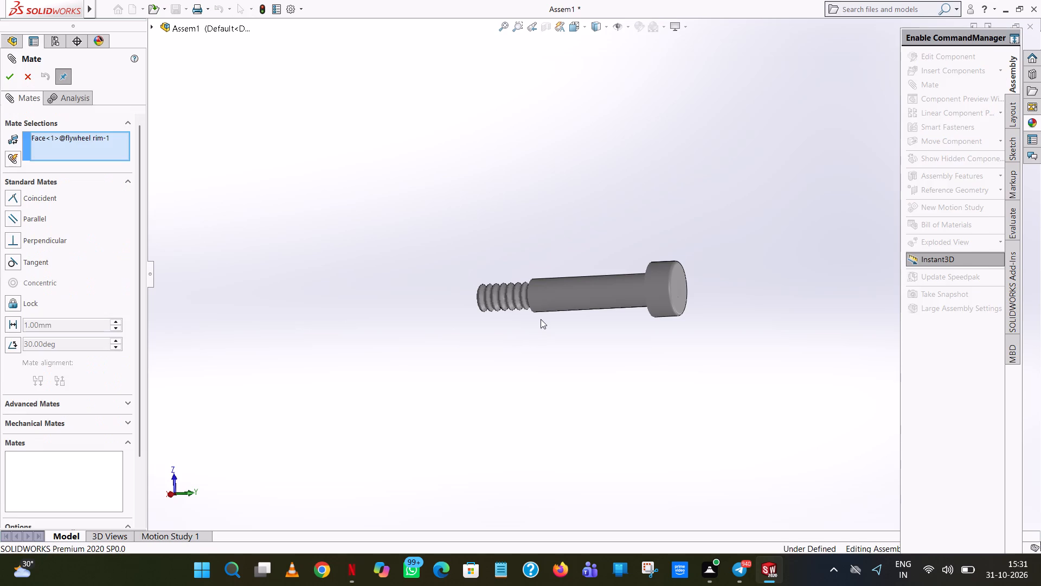
{"action": "right_click", "coordinate": [48, 141]}
{"action": "left_click", "coordinate": [91, 160]}
{"action": "left_click", "coordinate": [609, 302]}
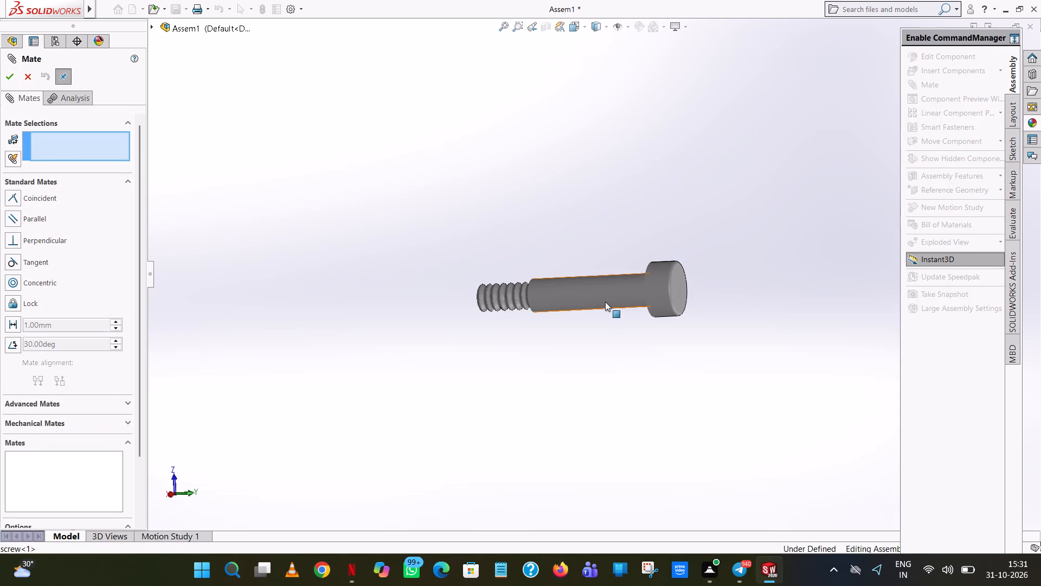
{"action": "scroll", "coordinate": [472, 291], "scroll_direction": "up", "scroll_amount": 15}
{"action": "scroll", "coordinate": [354, 264], "scroll_direction": "down", "scroll_amount": 8}
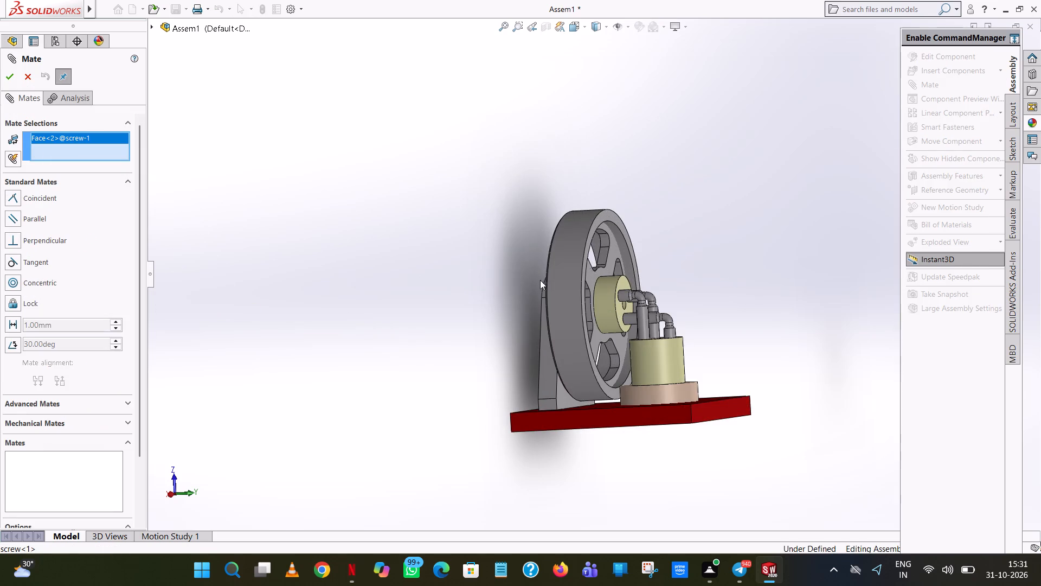
{"action": "middle_click_drag", "start_coordinate": [669, 261], "coordinate": [594, 269]}
{"action": "scroll", "coordinate": [570, 297], "scroll_direction": "down", "scroll_amount": 8}
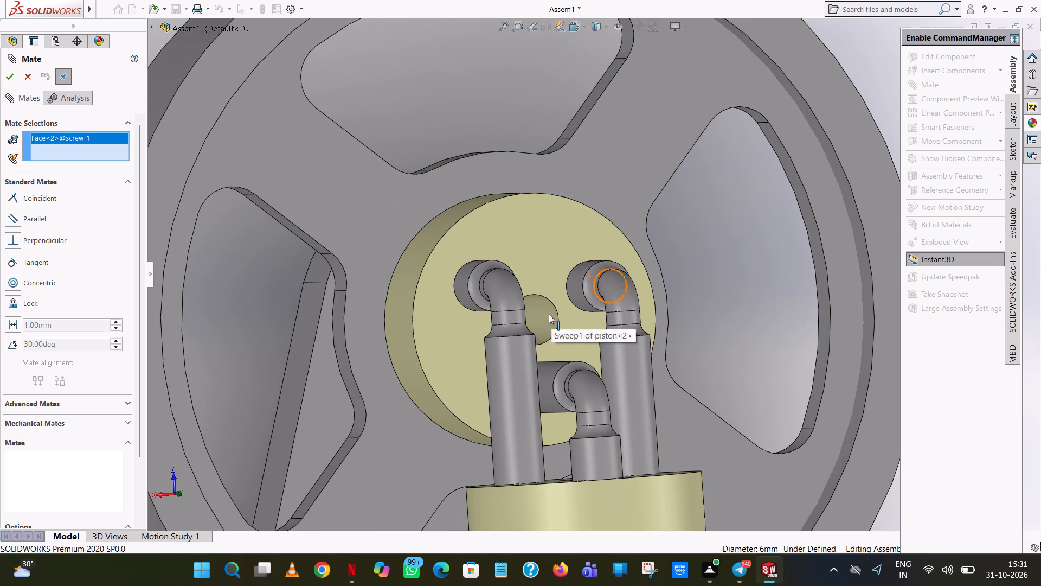
{"action": "left_click", "coordinate": [547, 314]}
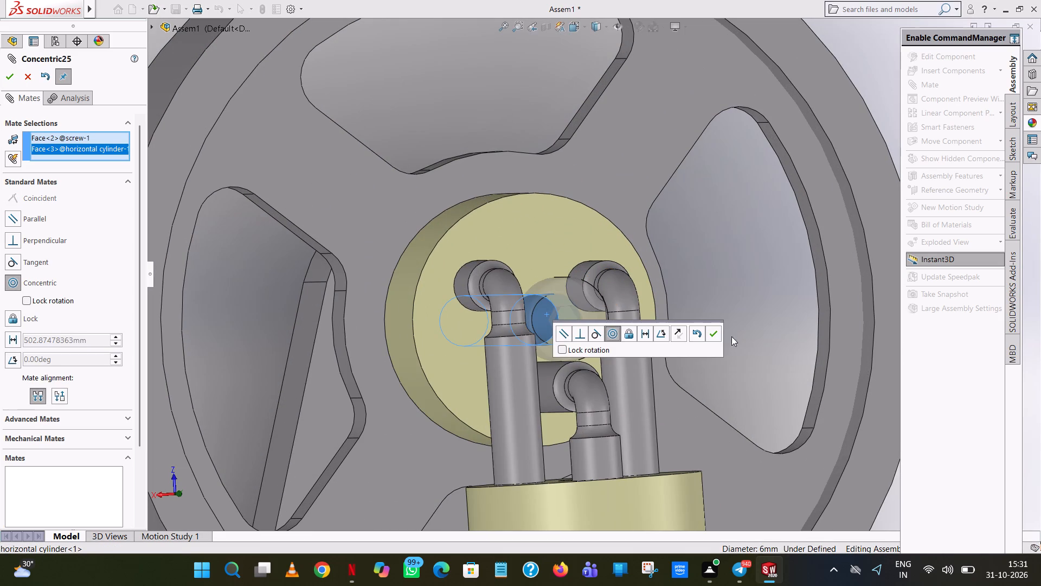
{"action": "left_click", "coordinate": [711, 337]}
Turn the vertical cylinder back and forth to examine how the elbow pistons move around the screw head.
{"action": "middle_click_drag", "start_coordinate": [643, 348], "coordinate": [623, 354]}
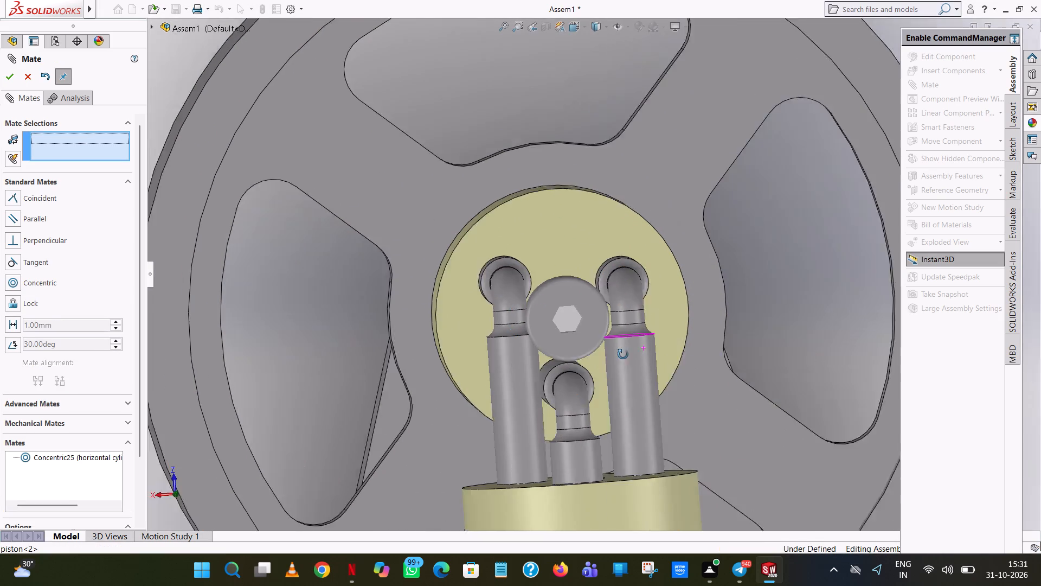
{"action": "middle_click_drag", "start_coordinate": [623, 354], "coordinate": [622, 357]}
{"action": "left_click_drag", "start_coordinate": [612, 516], "coordinate": [657, 503]}
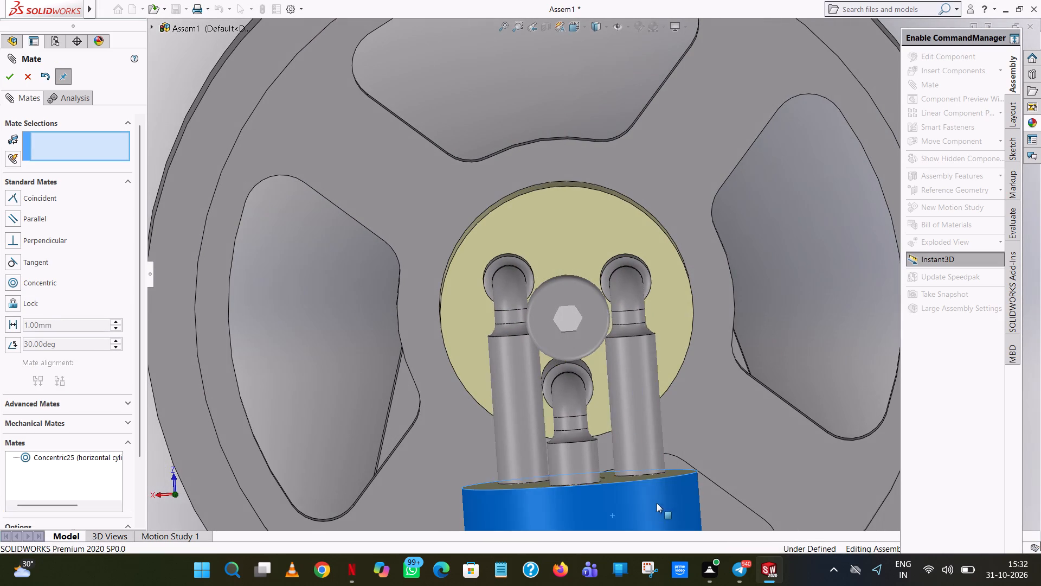
{"action": "left_click_drag", "start_coordinate": [657, 503], "coordinate": [339, 408]}
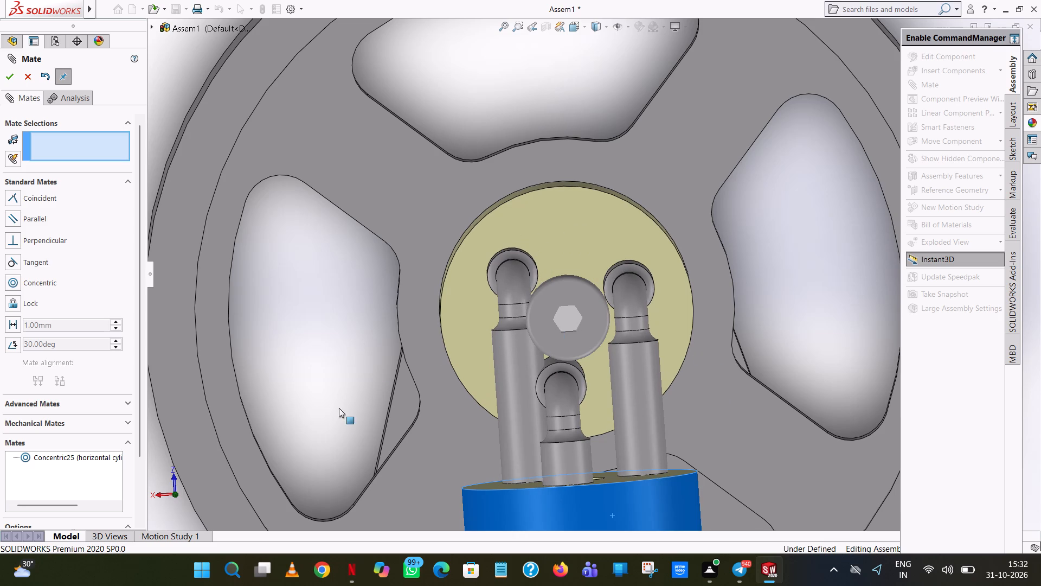
{"action": "left_click_drag", "start_coordinate": [339, 408], "coordinate": [399, 528]}
{"action": "left_click_drag", "start_coordinate": [519, 517], "coordinate": [716, 496]}
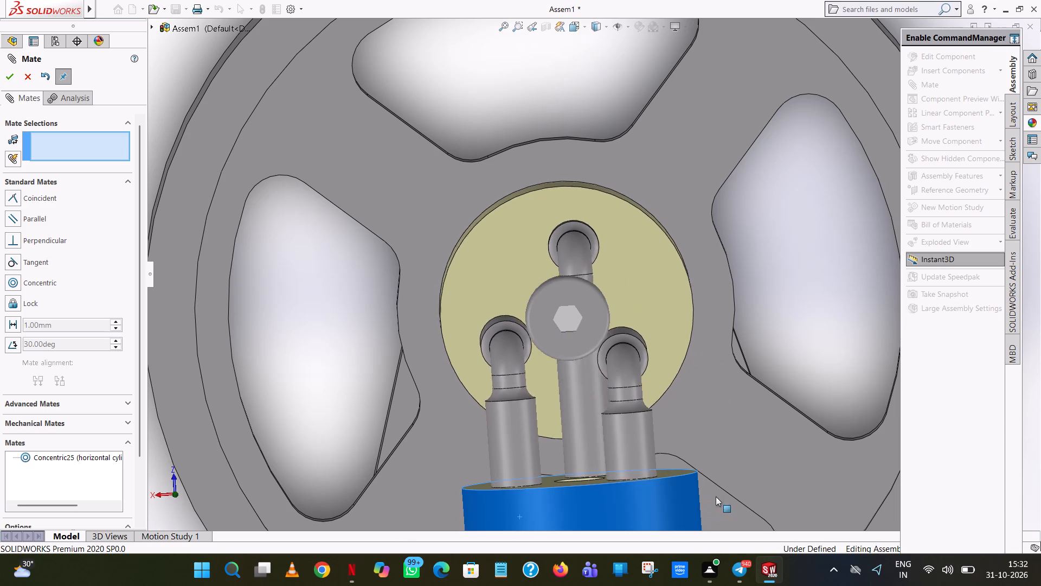
{"action": "left_click_drag", "start_coordinate": [716, 496], "coordinate": [776, 464]}
Pull the screw outward and add a coincident mate between its head's underside edge and the horizontal cylinder's piston-side end face.
{"action": "middle_click_drag", "start_coordinate": [769, 441], "coordinate": [815, 444]}
{"action": "scroll", "coordinate": [805, 442], "scroll_direction": "up", "scroll_amount": 1}
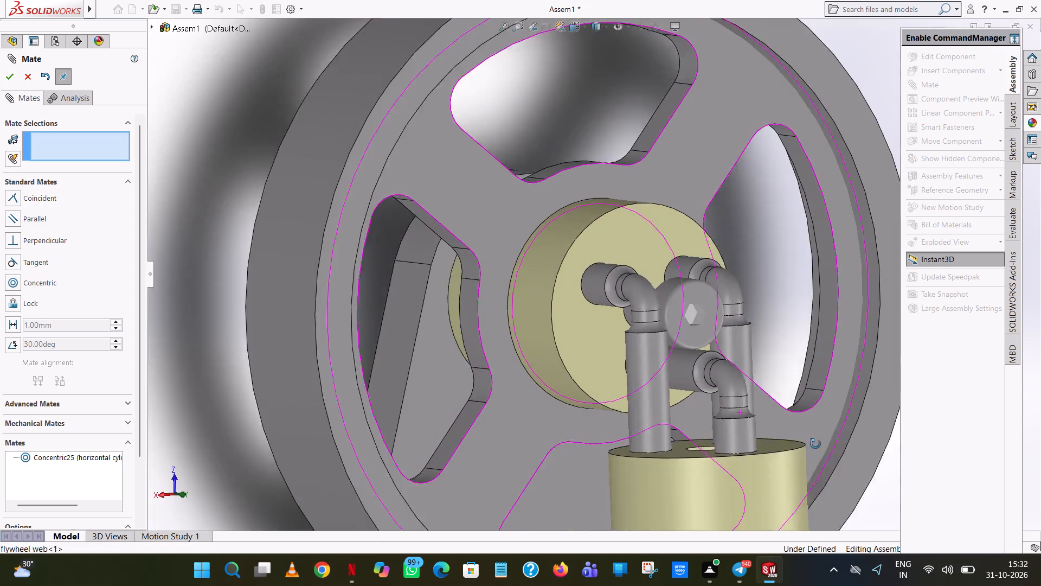
{"action": "middle_click_drag", "start_coordinate": [815, 444], "coordinate": [846, 398]}
{"action": "left_click_drag", "start_coordinate": [793, 232], "coordinate": [864, 238]}
{"action": "left_click", "coordinate": [29, 204]}
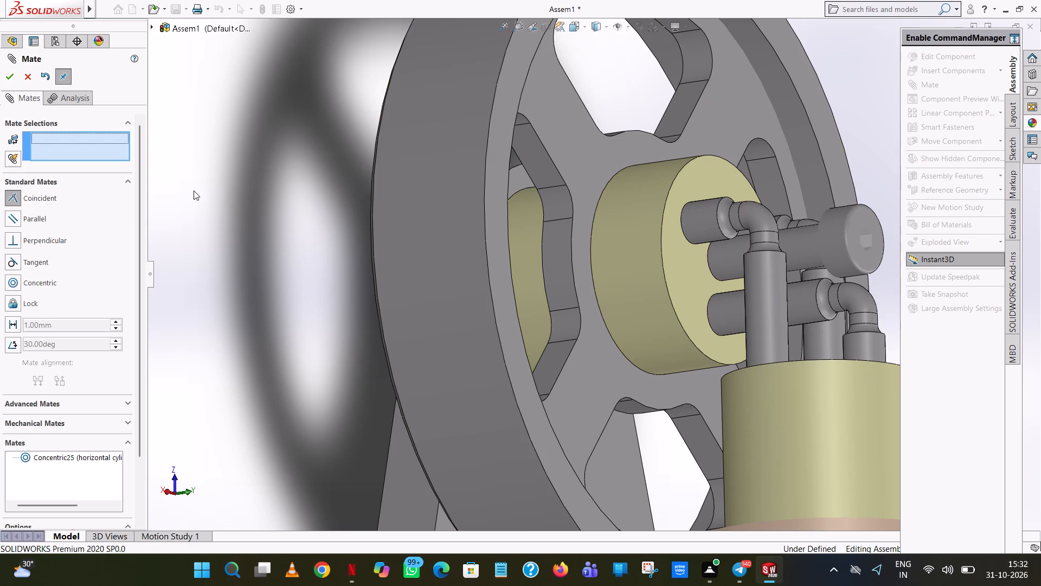
{"action": "scroll", "coordinate": [653, 259], "scroll_direction": "up", "scroll_amount": 5}
{"action": "middle_click_drag", "start_coordinate": [657, 263], "coordinate": [719, 363]}
{"action": "scroll", "coordinate": [694, 251], "scroll_direction": "down", "scroll_amount": 10}
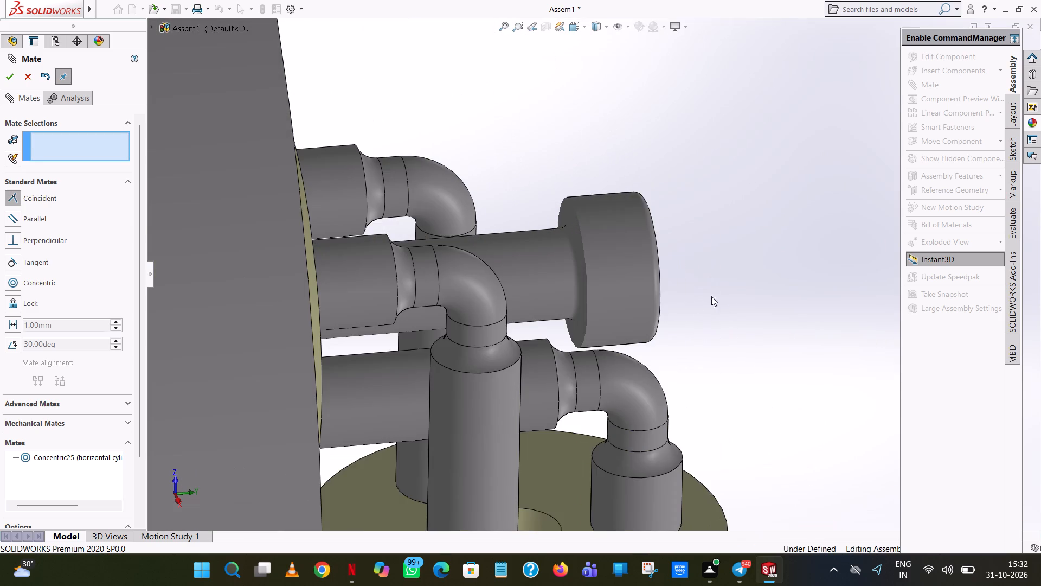
{"action": "left_click", "coordinate": [551, 237]}
{"action": "scroll", "coordinate": [551, 239], "scroll_direction": "up", "scroll_amount": 2}
{"action": "middle_click_drag", "start_coordinate": [550, 239], "coordinate": [482, 271]}
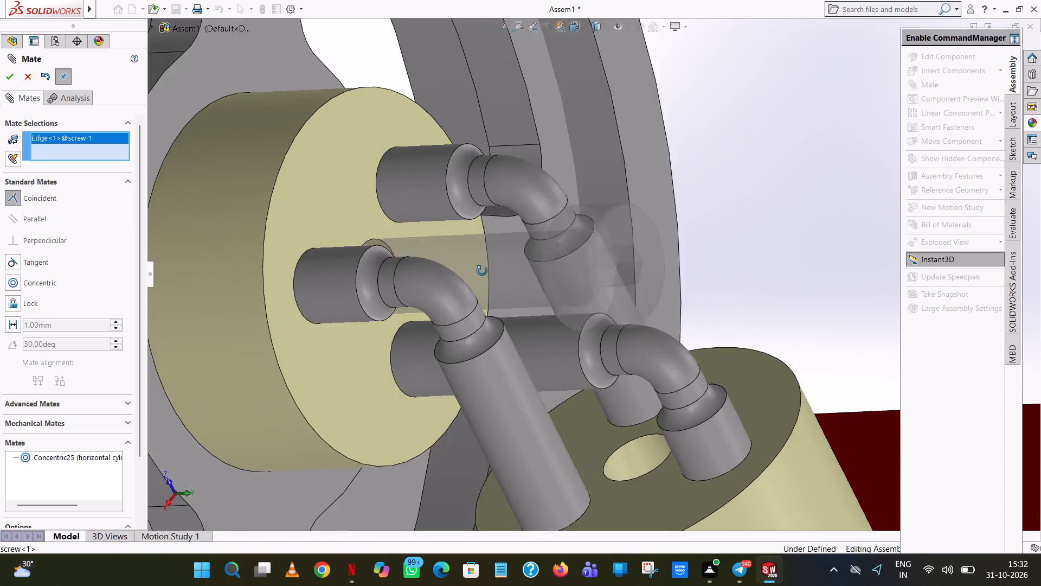
{"action": "middle_click_drag", "start_coordinate": [482, 271], "coordinate": [468, 278]}
{"action": "left_click", "coordinate": [374, 199]}
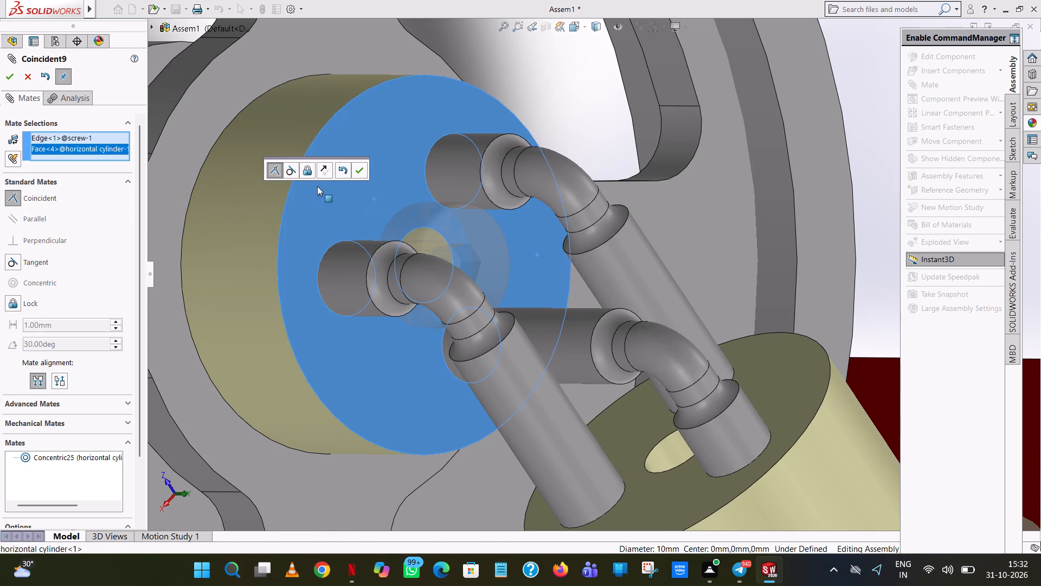
{"action": "left_click", "coordinate": [358, 171]}
Turn the vertical and horizontal cylinders to examine how the elbow pistons move around the seated screw head.
{"action": "scroll", "coordinate": [471, 259], "scroll_direction": "up", "scroll_amount": 4}
{"action": "middle_click_drag", "start_coordinate": [472, 259], "coordinate": [403, 266]}
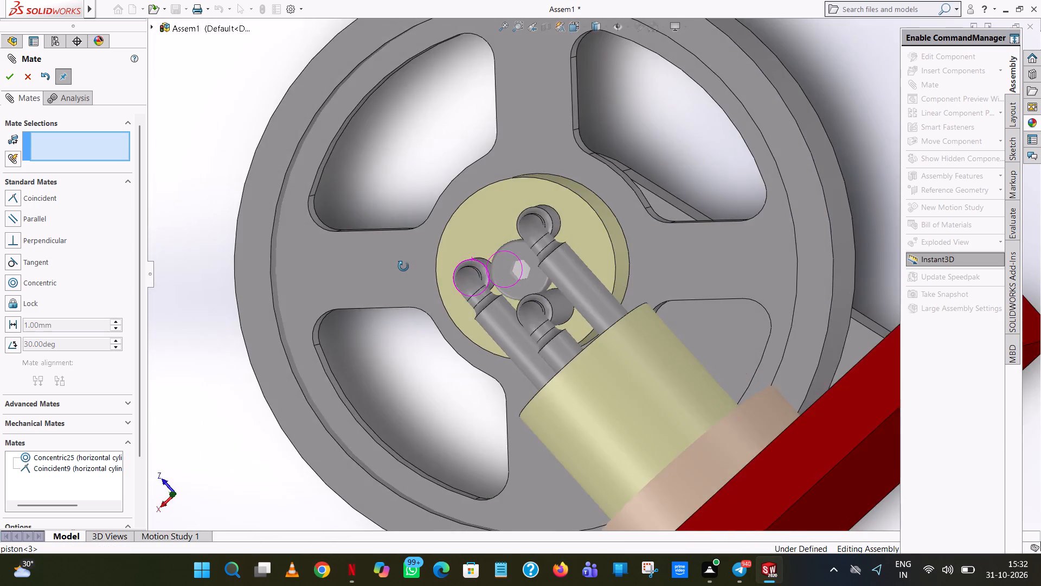
{"action": "middle_click_drag", "start_coordinate": [403, 266], "coordinate": [420, 253]}
{"action": "left_click_drag", "start_coordinate": [645, 407], "coordinate": [647, 407]}
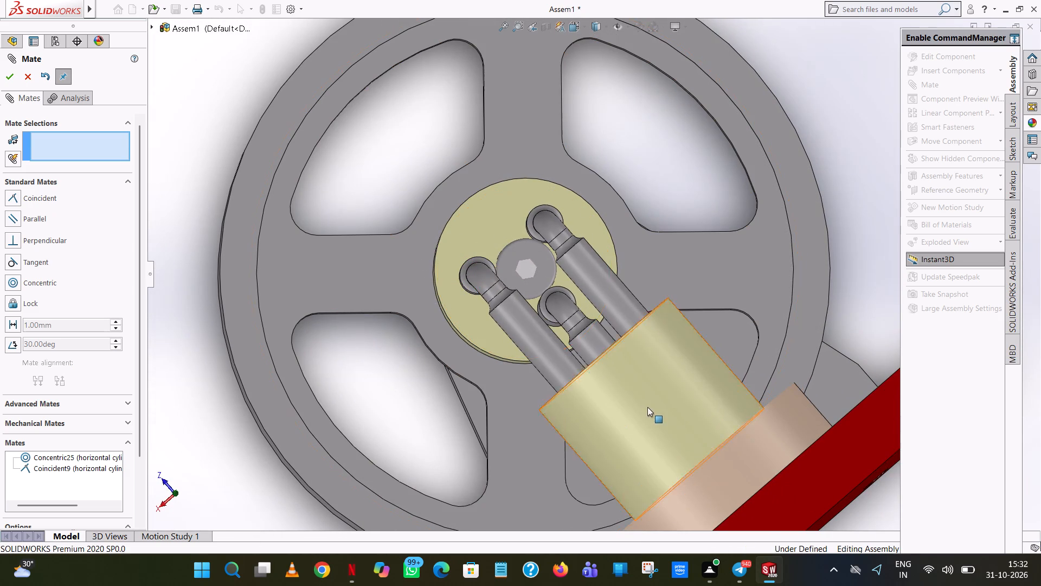
{"action": "left_click_drag", "start_coordinate": [647, 407], "coordinate": [603, 253]}
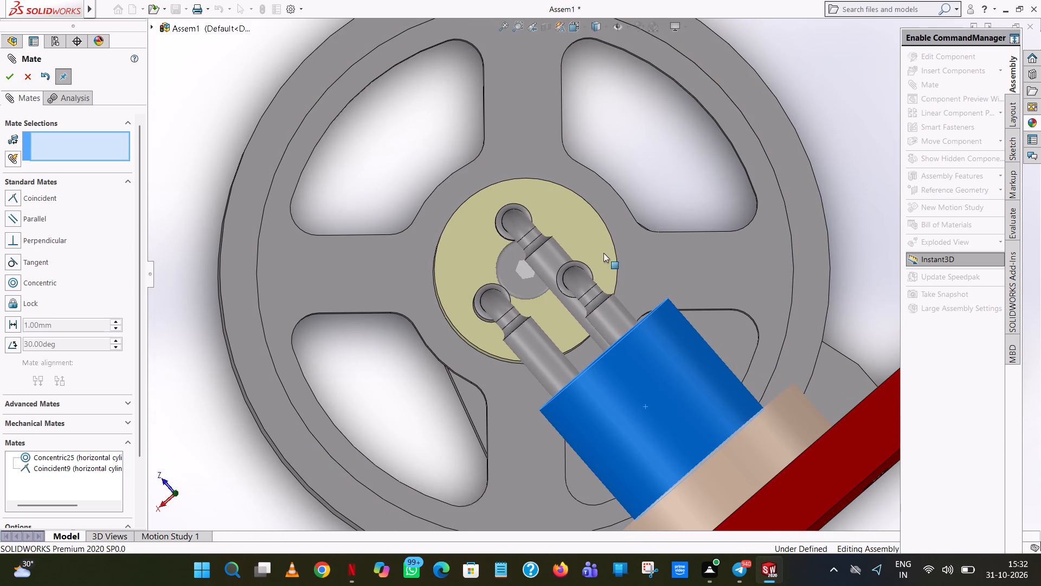
{"action": "left_click_drag", "start_coordinate": [603, 253], "coordinate": [420, 229]}
{"action": "left_click_drag", "start_coordinate": [453, 211], "coordinate": [453, 213]}
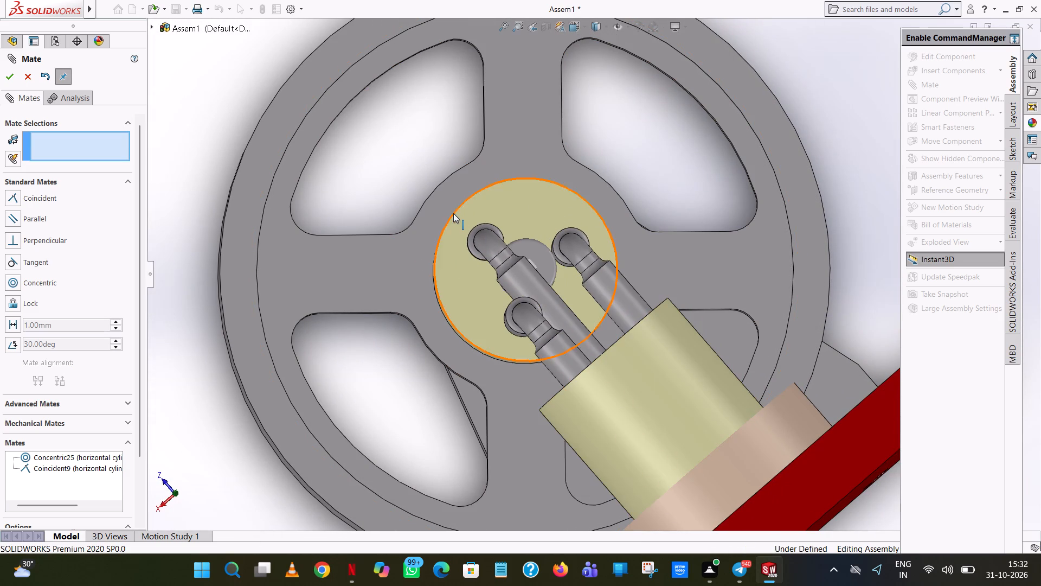
{"action": "left_click_drag", "start_coordinate": [453, 213], "coordinate": [438, 267]}
{"action": "left_click_drag", "start_coordinate": [445, 247], "coordinate": [507, 235]}
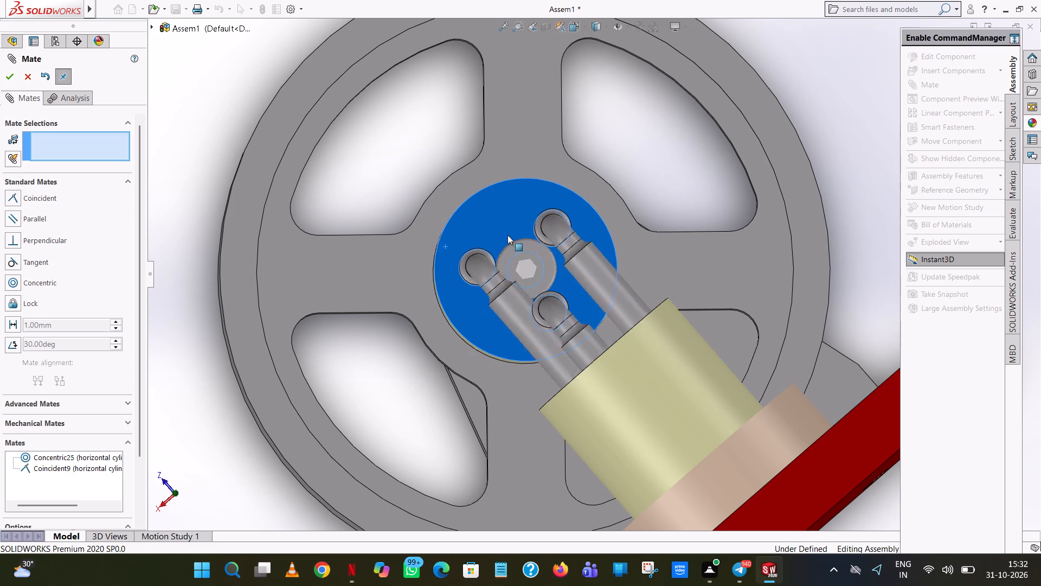
{"action": "left_click_drag", "start_coordinate": [507, 235], "coordinate": [586, 302]}
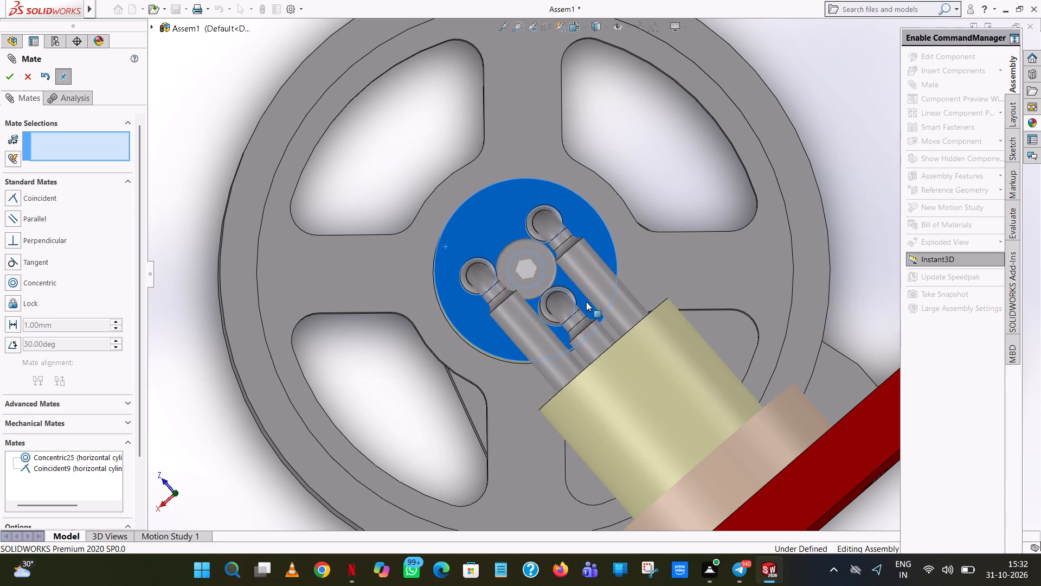
{"action": "left_click_drag", "start_coordinate": [586, 302], "coordinate": [591, 332]}
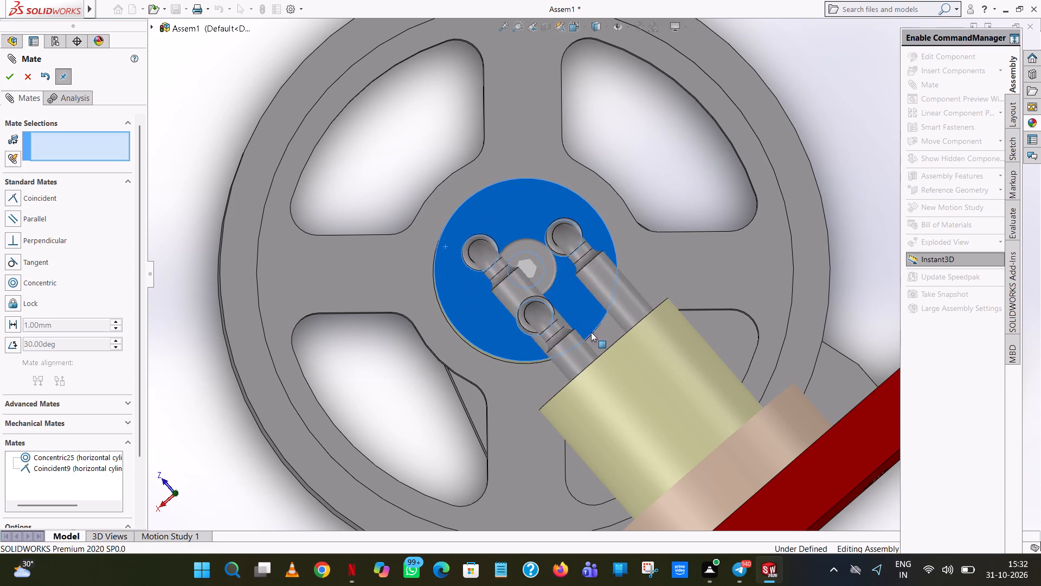
{"action": "left_click_drag", "start_coordinate": [591, 332], "coordinate": [609, 405]}
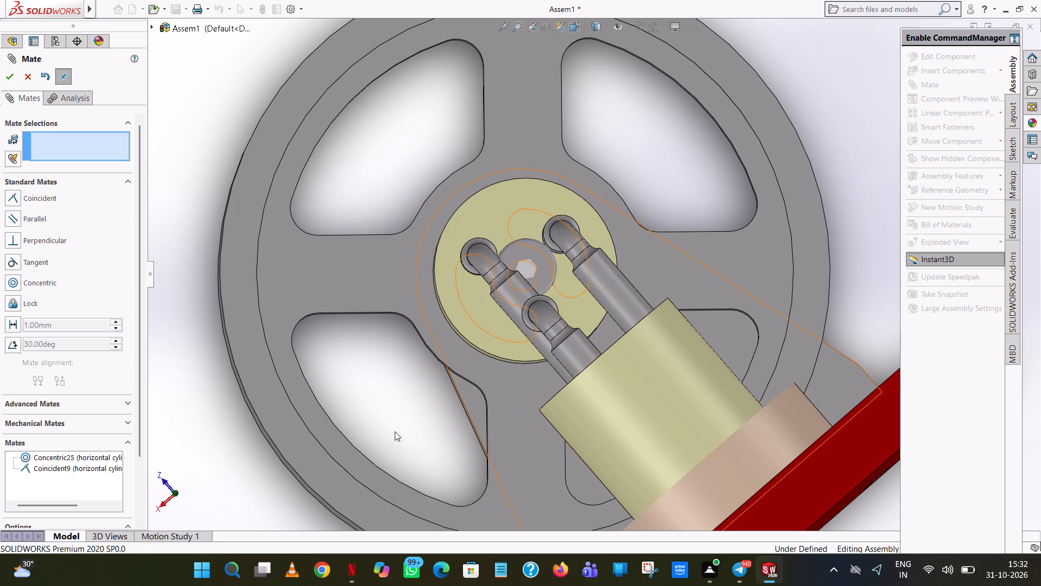
Examine the whole engine assembly from the flywheel post side, the piston side and the underside of the base.
{"action": "scroll", "coordinate": [395, 431], "scroll_direction": "up", "scroll_amount": 3}
{"action": "middle_click_drag", "start_coordinate": [447, 410], "coordinate": [630, 304]}
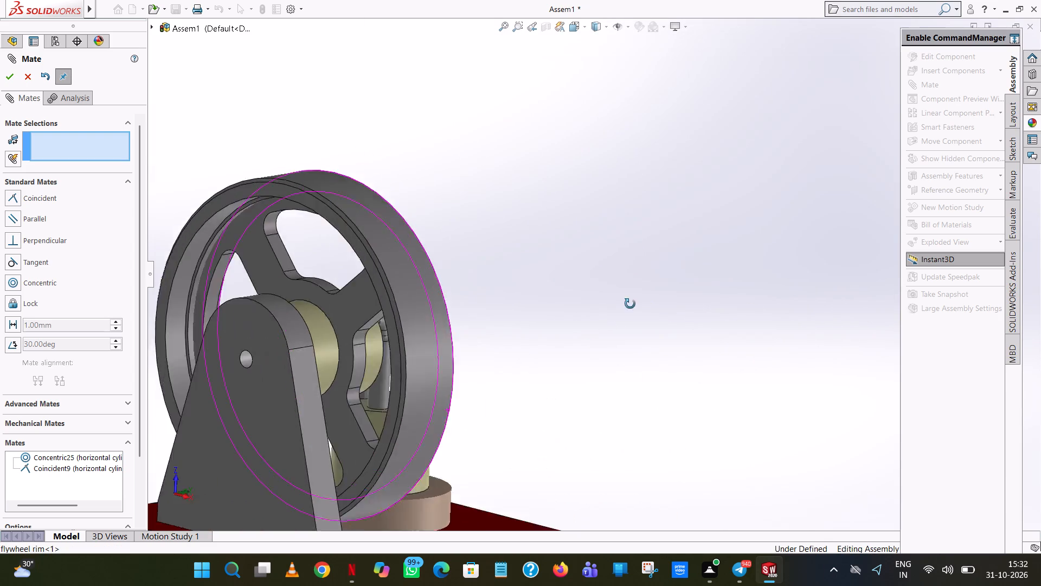
{"action": "middle_click_drag", "start_coordinate": [630, 304], "coordinate": [679, 282]}
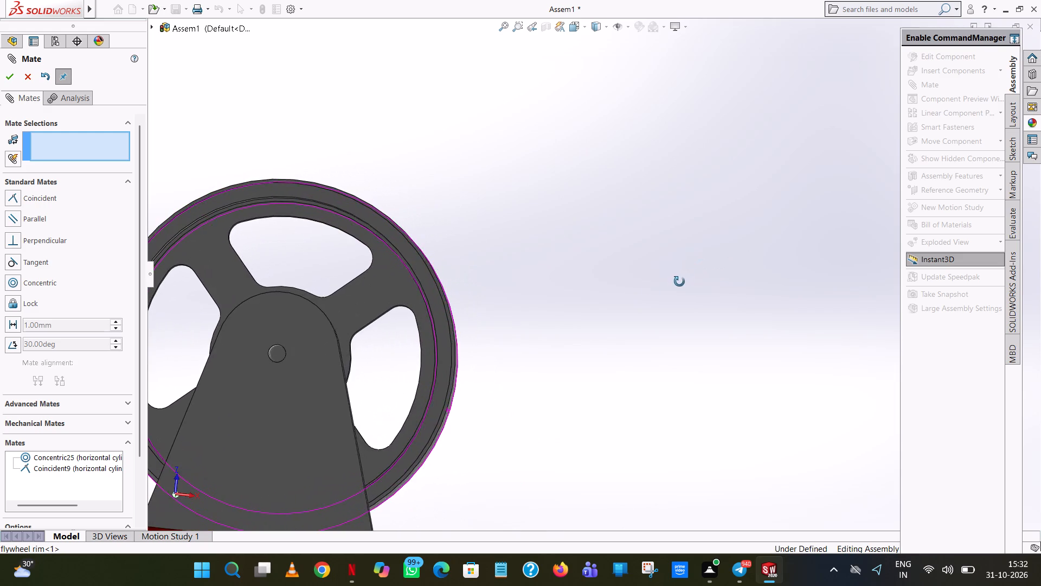
{"action": "middle_click_drag", "start_coordinate": [679, 282], "coordinate": [684, 575]}
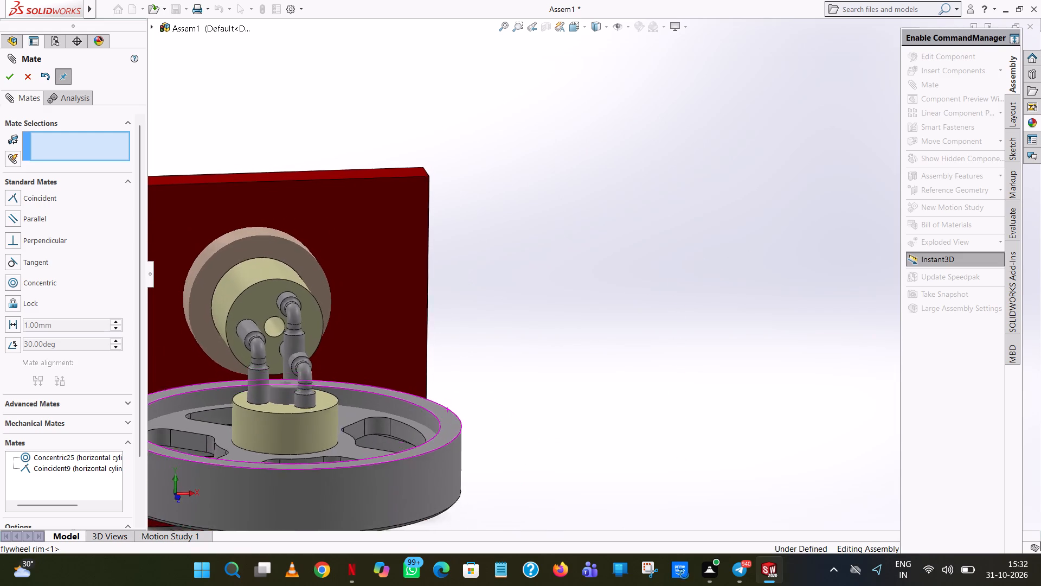
{"action": "middle_click_drag", "start_coordinate": [684, 575], "coordinate": [692, 415]}
{"action": "scroll", "coordinate": [692, 415], "scroll_direction": "up", "scroll_amount": 2}
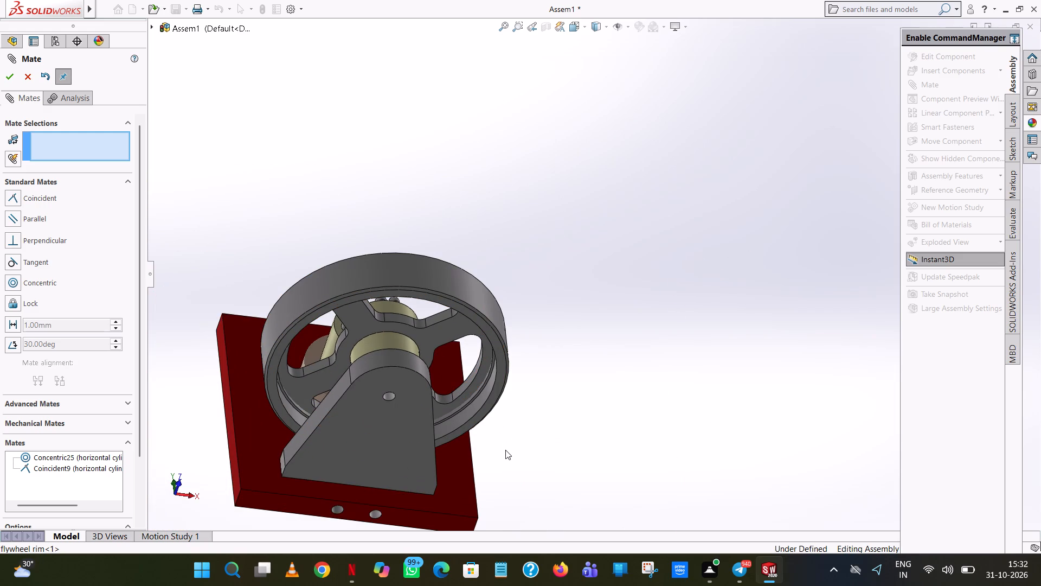
{"action": "scroll", "coordinate": [398, 456], "scroll_direction": "up", "scroll_amount": 1}
{"action": "middle_click_drag", "start_coordinate": [397, 455], "coordinate": [647, 448]}
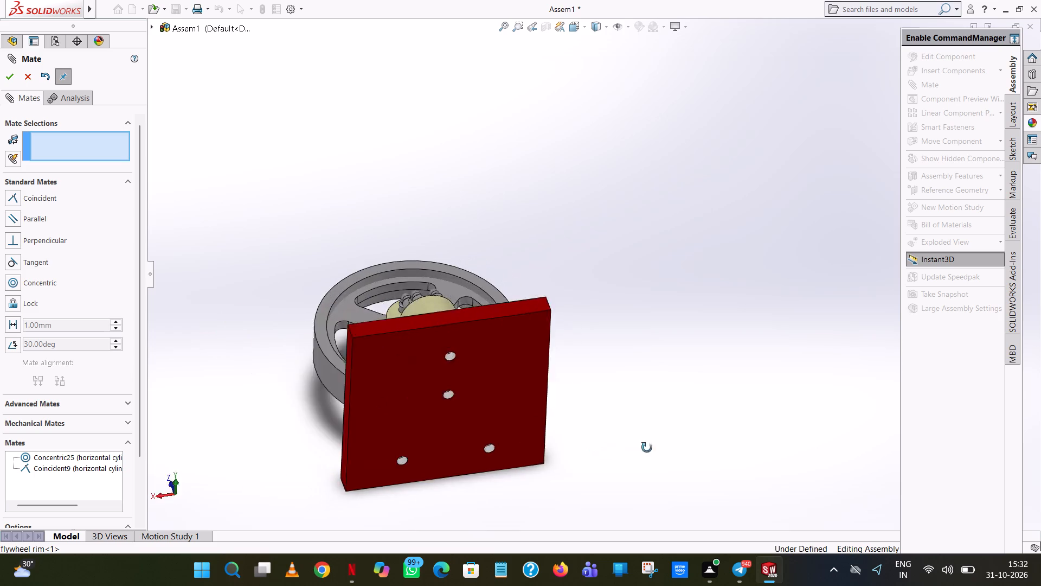
{"action": "middle_click_drag", "start_coordinate": [647, 448], "coordinate": [659, 581]}
Turn the vertical cylinder and the flywheel web to examine whether they move together, and finish the mating session.
{"action": "left_click_drag", "start_coordinate": [457, 364], "coordinate": [398, 378]}
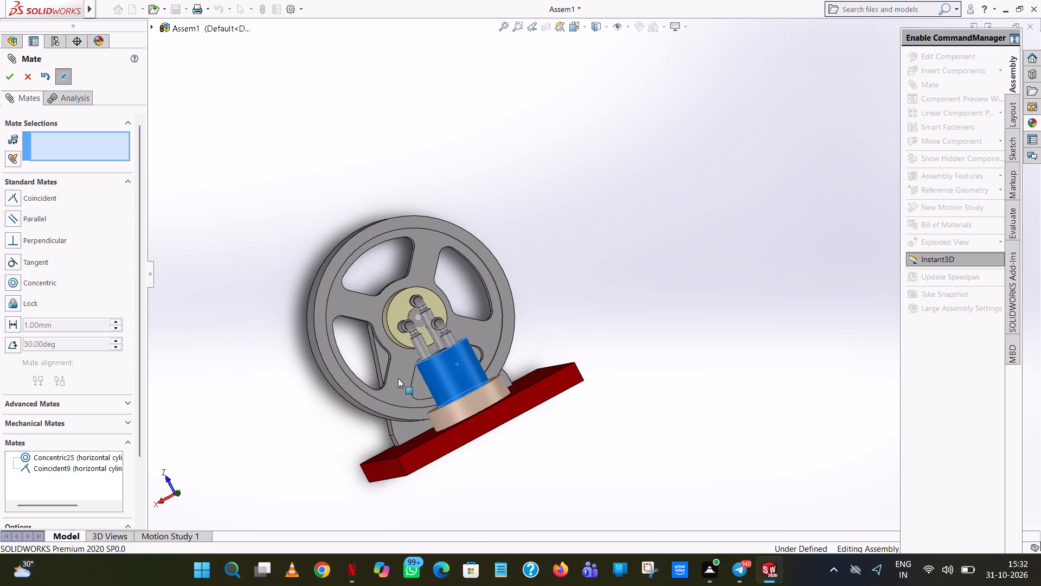
{"action": "left_click_drag", "start_coordinate": [398, 378], "coordinate": [705, 285]}
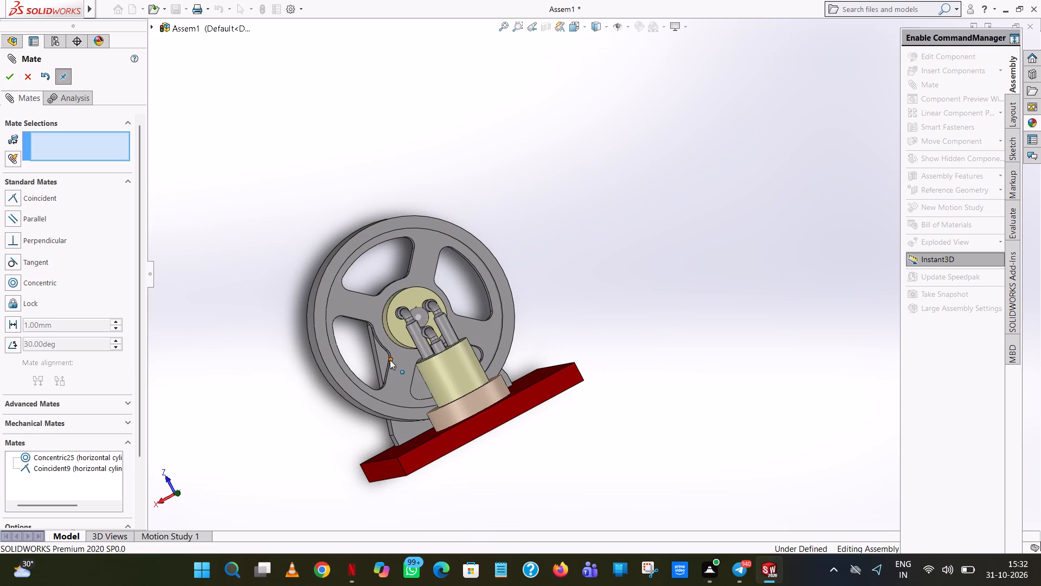
{"action": "left_click_drag", "start_coordinate": [487, 361], "coordinate": [739, 182]}
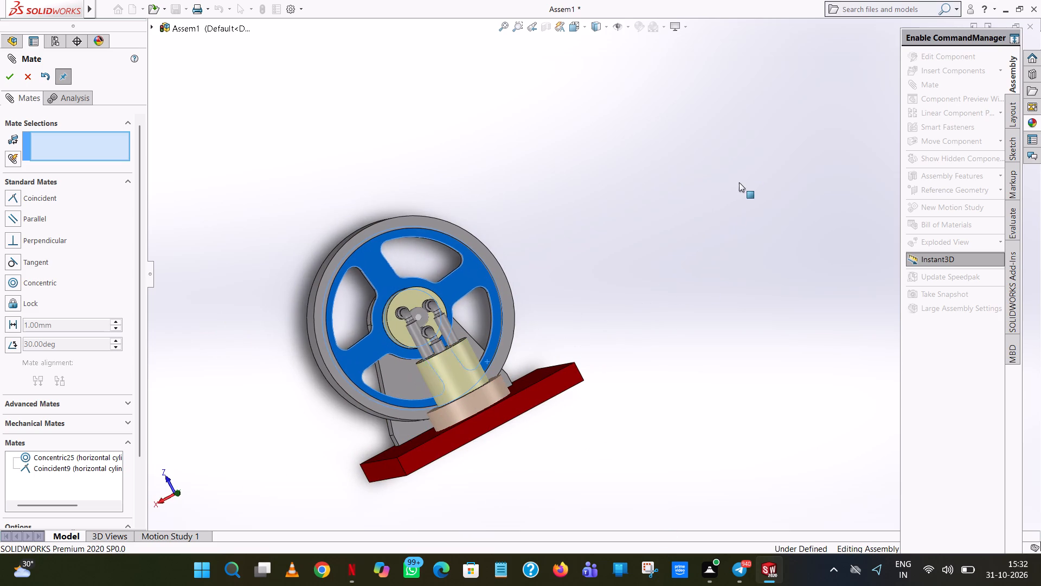
{"action": "left_click_drag", "start_coordinate": [739, 182], "coordinate": [793, 100]}
{"action": "left_click_drag", "start_coordinate": [520, 305], "coordinate": [680, 168]}
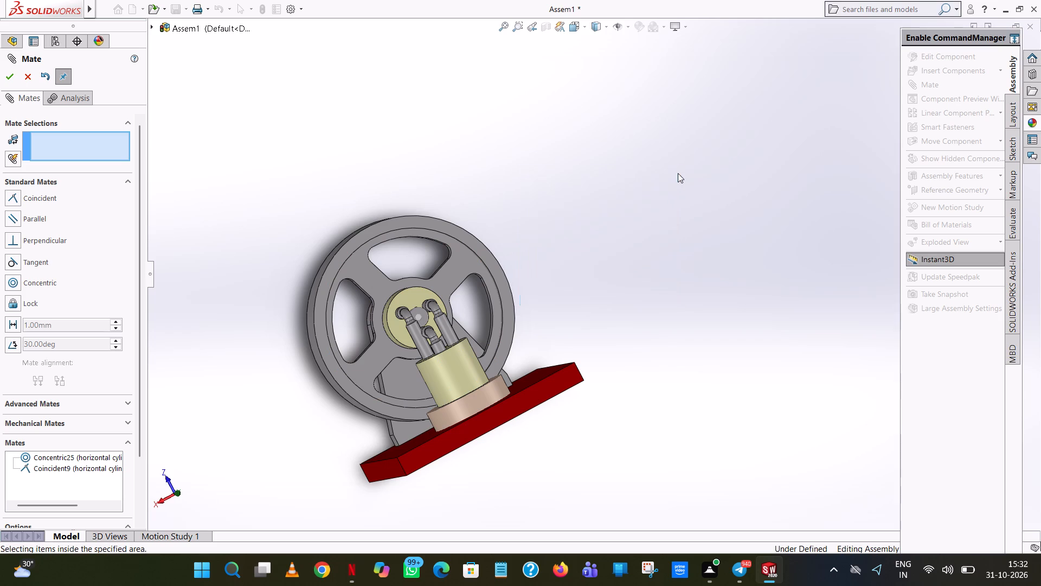
{"action": "left_click_drag", "start_coordinate": [600, 308], "coordinate": [577, 78]}
{"action": "middle_click_drag", "start_coordinate": [501, 362], "coordinate": [542, 375]}
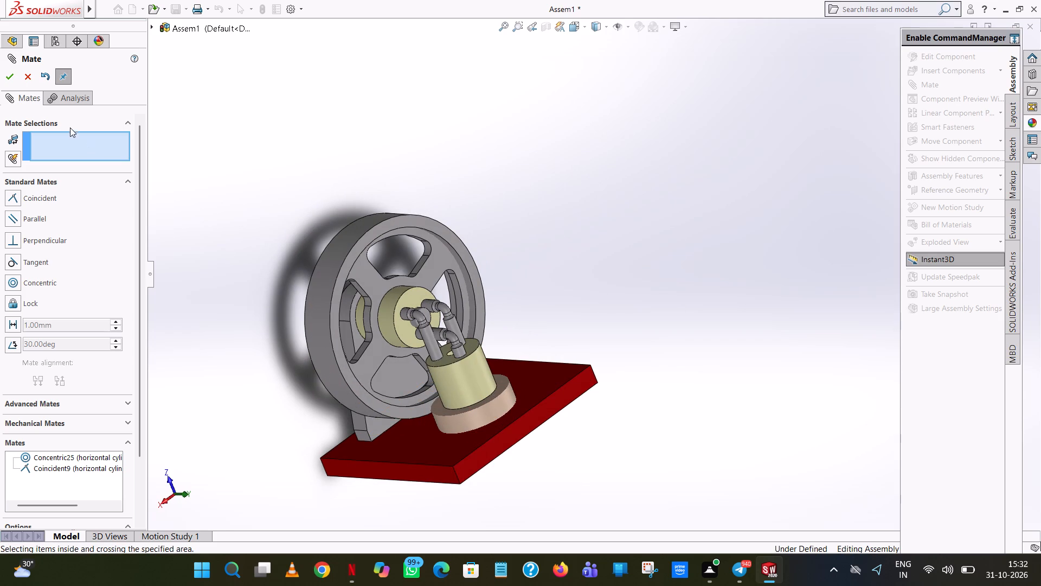
{"action": "left_click", "coordinate": [14, 74]}
{"action": "left_click", "coordinate": [571, 190]}
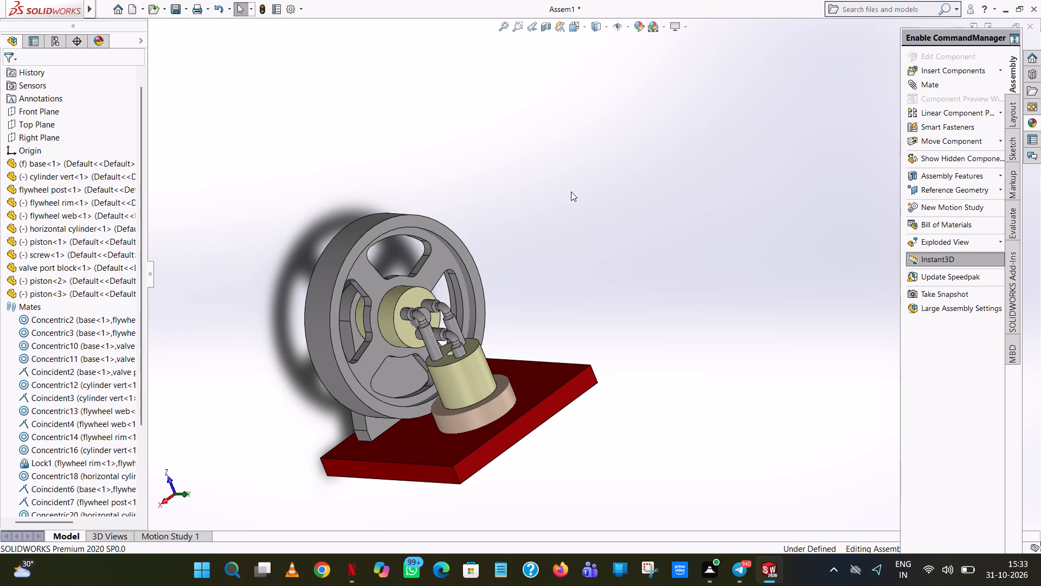
Try moving the vertical cylinder, flywheel post and flywheel rim to examine which parts rotate together.
{"action": "left_click_drag", "start_coordinate": [482, 365], "coordinate": [448, 391]}
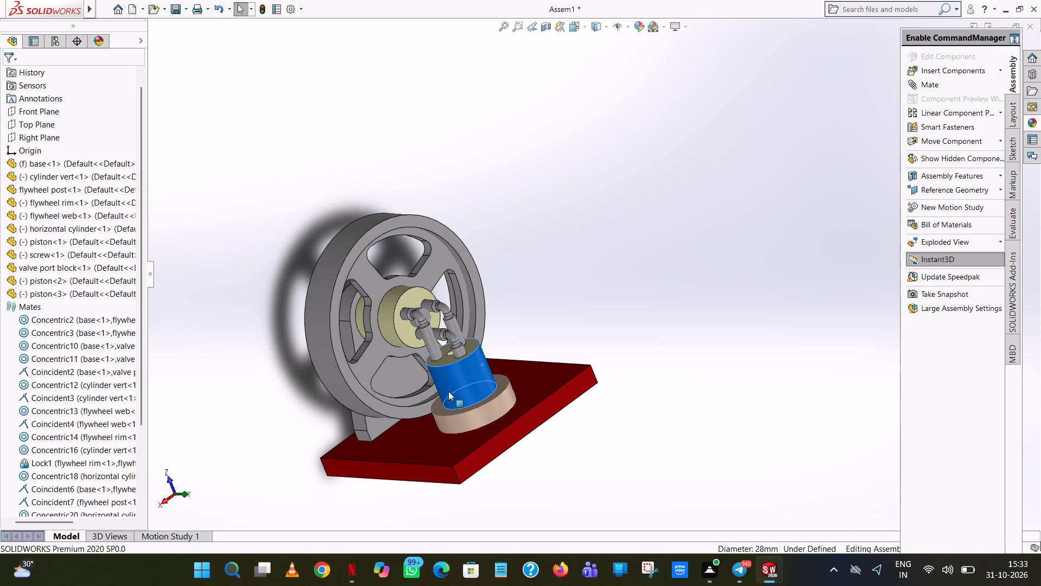
{"action": "left_click_drag", "start_coordinate": [448, 391], "coordinate": [527, 353]}
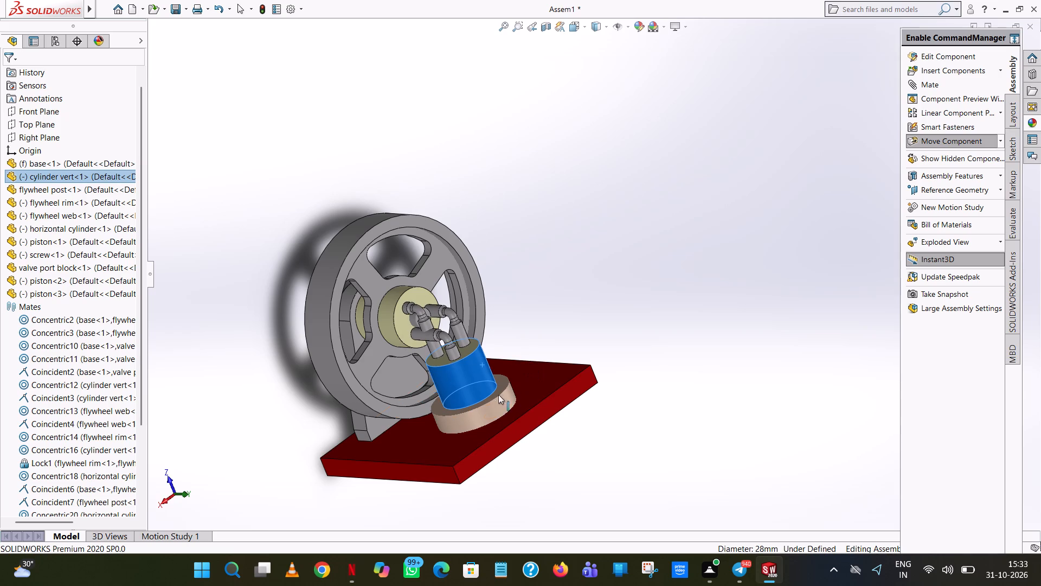
{"action": "left_click_drag", "start_coordinate": [496, 394], "coordinate": [406, 431]}
{"action": "left_click", "coordinate": [609, 315]}
{"action": "middle_click_drag", "start_coordinate": [608, 324], "coordinate": [662, 263]}
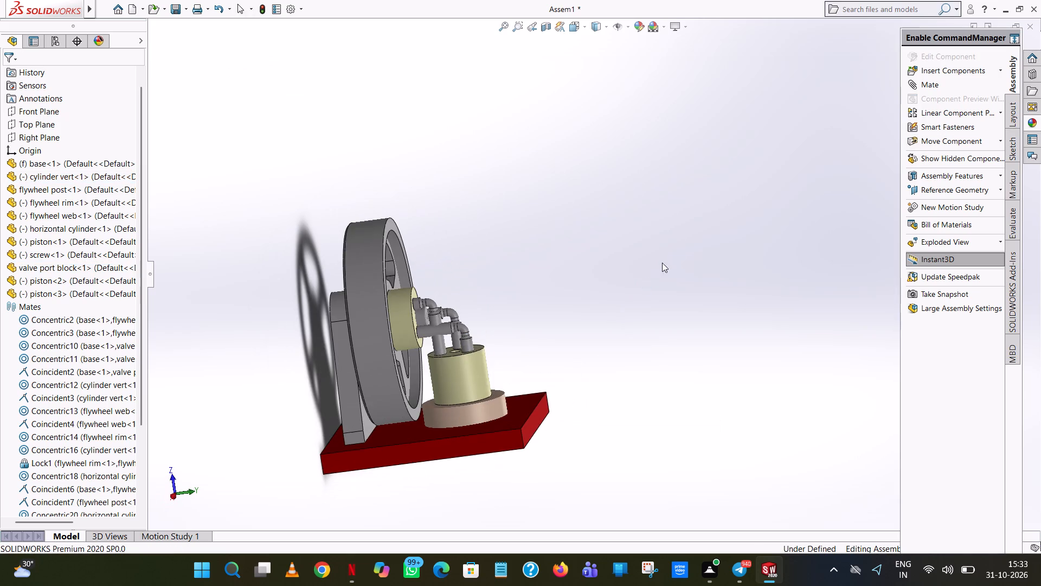
{"action": "left_click_drag", "start_coordinate": [350, 415], "coordinate": [290, 400]}
{"action": "left_click_drag", "start_coordinate": [378, 374], "coordinate": [374, 363]}
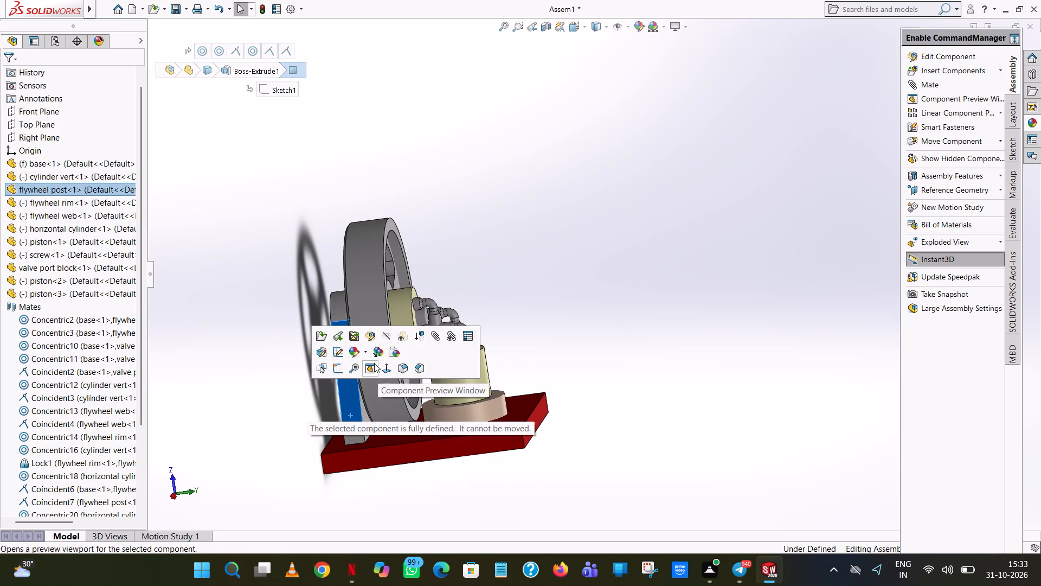
{"action": "left_click_drag", "start_coordinate": [374, 363], "coordinate": [367, 304]}
{"action": "left_click_drag", "start_coordinate": [364, 276], "coordinate": [380, 157]}
{"action": "left_click", "coordinate": [472, 250]}
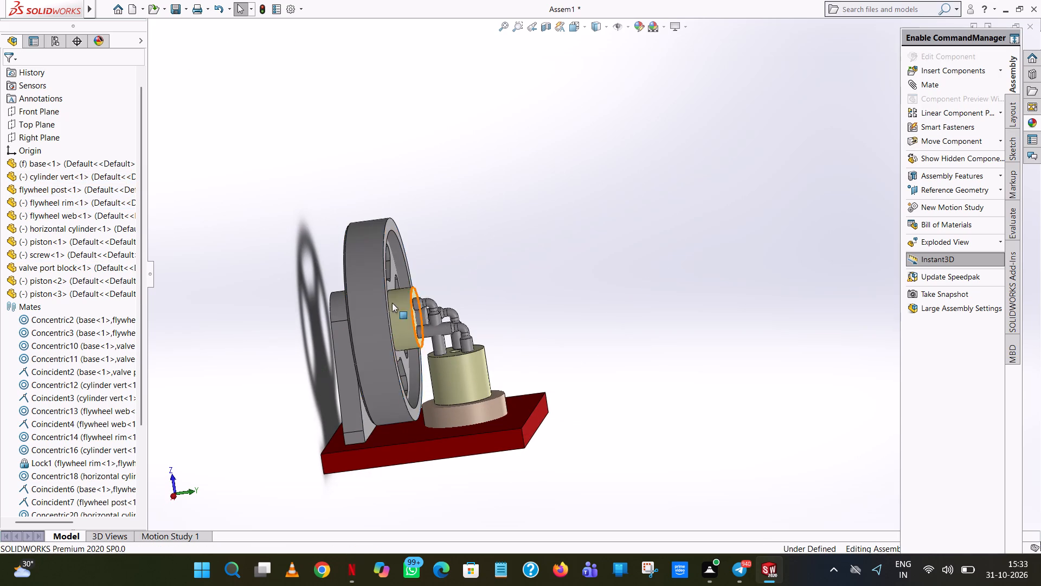
Examine the flywheel from the post side and try turning the horizontal cylinder between the flywheel post and web.
{"action": "scroll", "coordinate": [345, 335], "scroll_direction": "down", "scroll_amount": 8}
{"action": "middle_click_drag", "start_coordinate": [585, 322], "coordinate": [627, 305]}
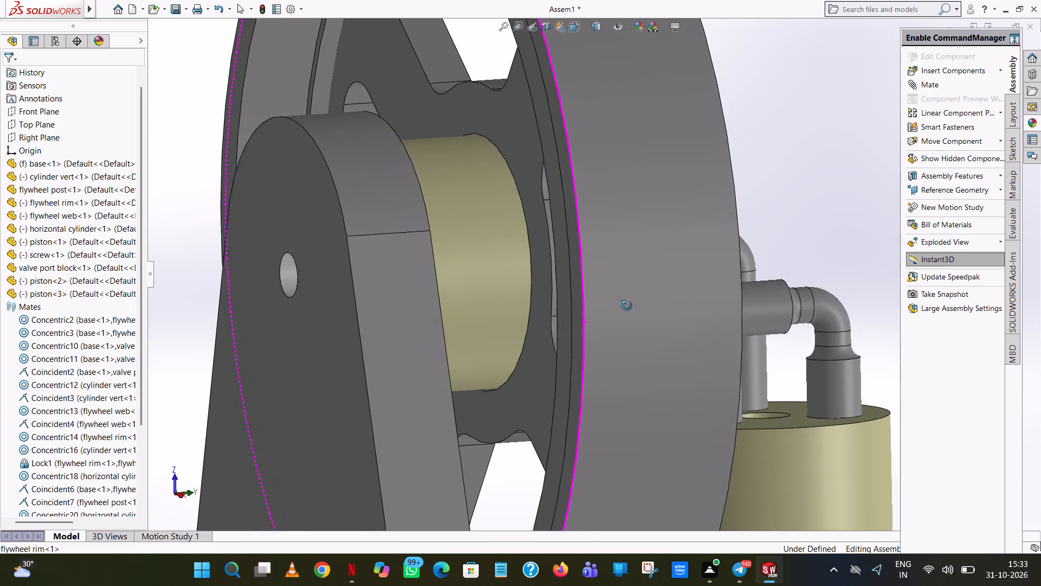
{"action": "middle_click_drag", "start_coordinate": [627, 305], "coordinate": [618, 280]}
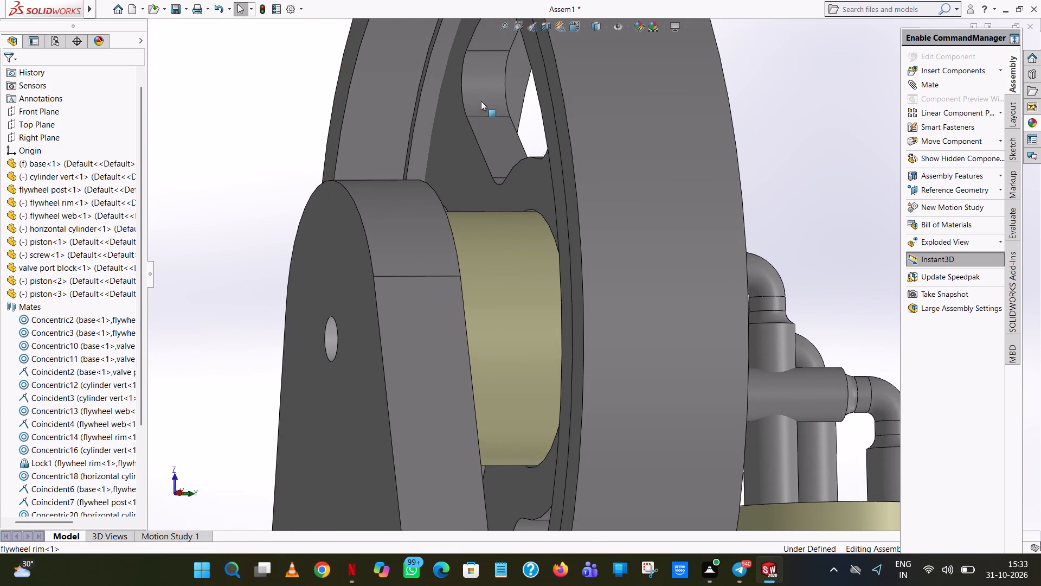
{"action": "scroll", "coordinate": [482, 98], "scroll_direction": "down", "scroll_amount": 8}
{"action": "scroll", "coordinate": [479, 122], "scroll_direction": "up", "scroll_amount": 8}
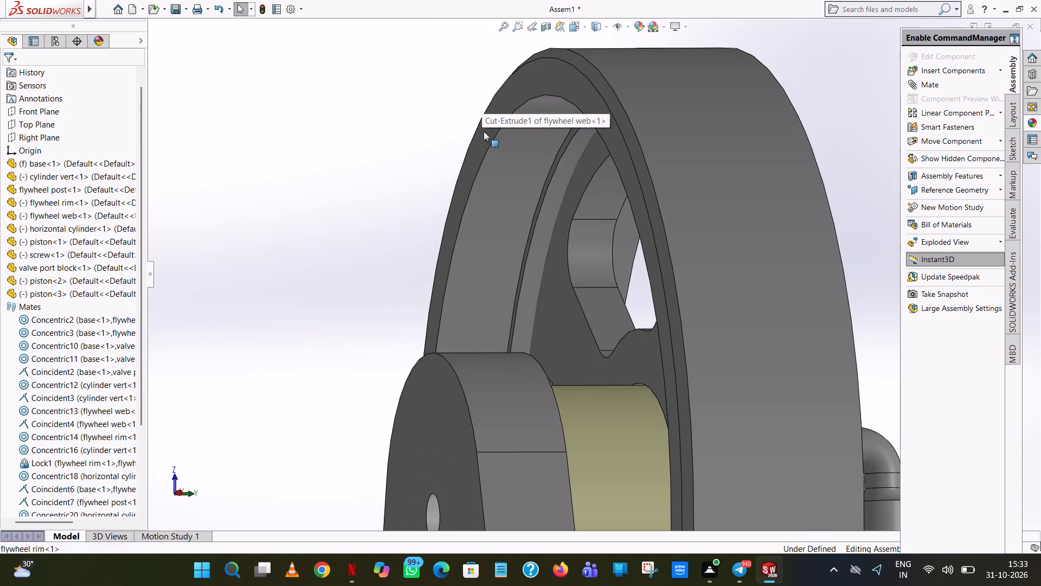
{"action": "middle_click_drag", "start_coordinate": [563, 179], "coordinate": [615, 172]}
{"action": "scroll", "coordinate": [585, 195], "scroll_direction": "up", "scroll_amount": 1}
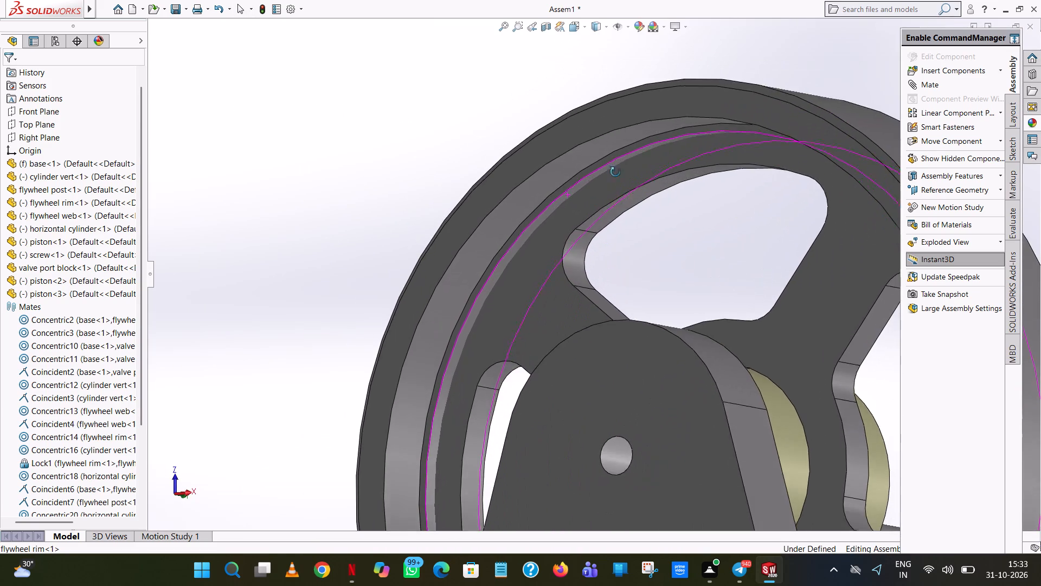
{"action": "middle_click_drag", "start_coordinate": [615, 172], "coordinate": [611, 277]}
{"action": "left_click_drag", "start_coordinate": [705, 457], "coordinate": [683, 437]}
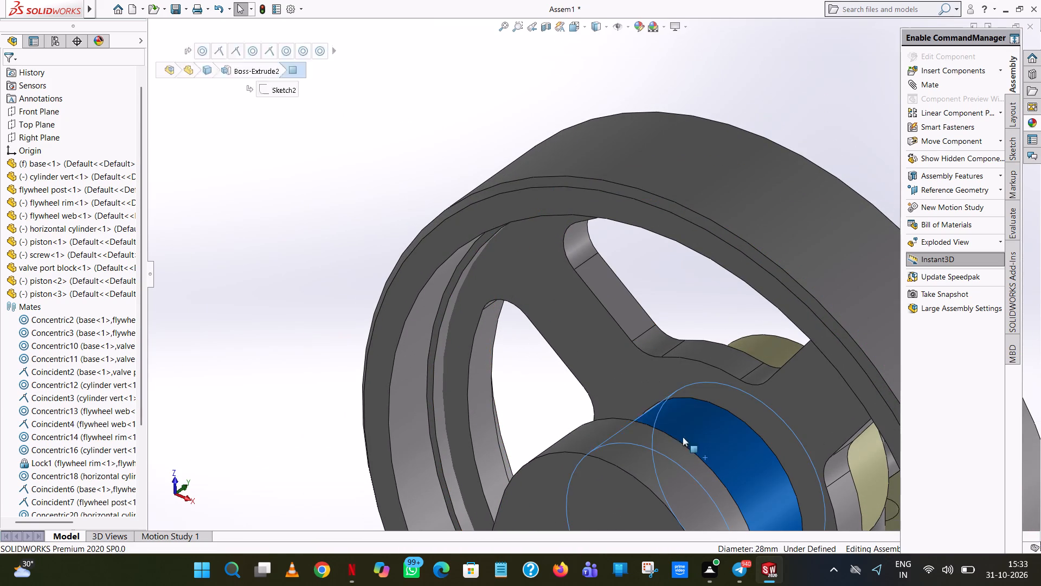
{"action": "left_click_drag", "start_coordinate": [683, 437], "coordinate": [703, 455]}
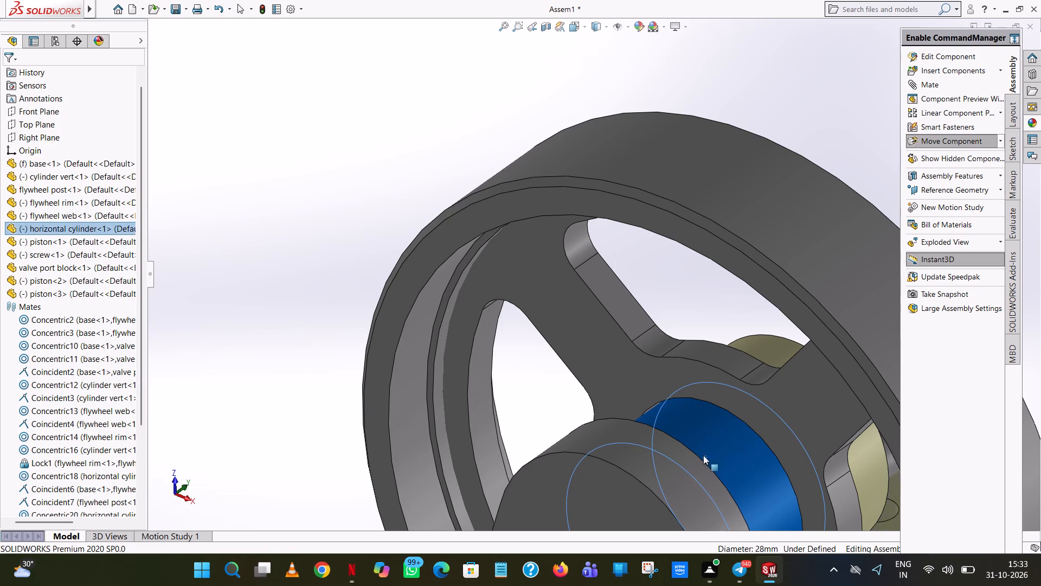
{"action": "left_click_drag", "start_coordinate": [703, 455], "coordinate": [726, 466]}
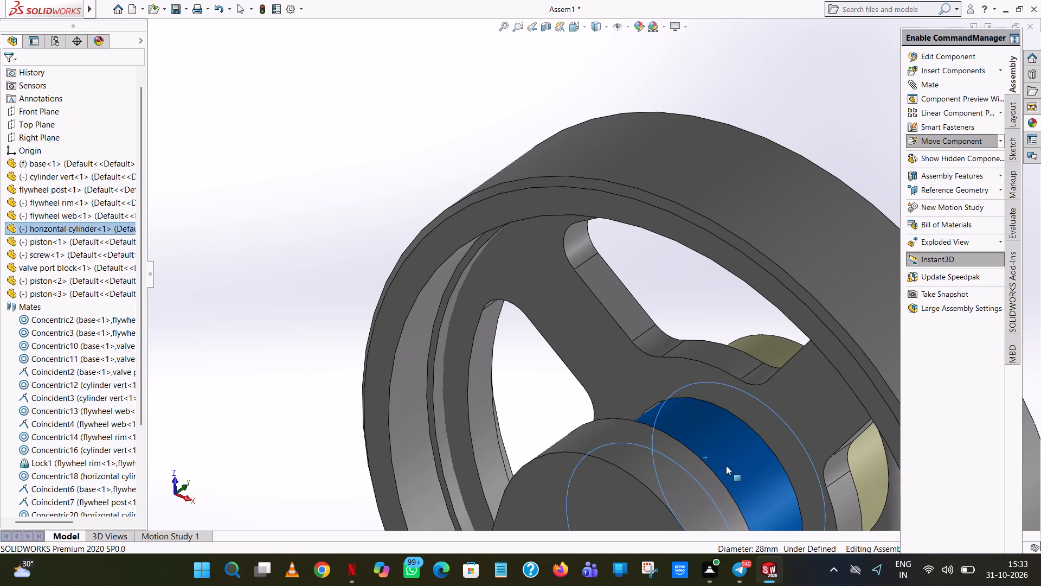
{"action": "left_click_drag", "start_coordinate": [726, 466], "coordinate": [737, 445]}
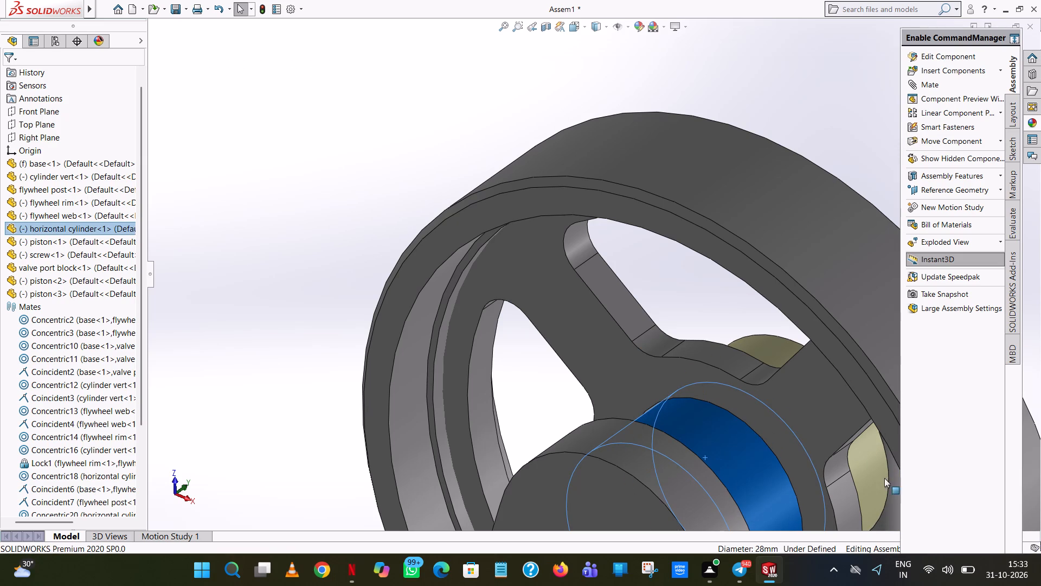
Try turning the flywheel web and flywheel rim to examine whether they rotate together with the cylinders.
{"action": "middle_click_drag", "start_coordinate": [818, 477], "coordinate": [696, 499]}
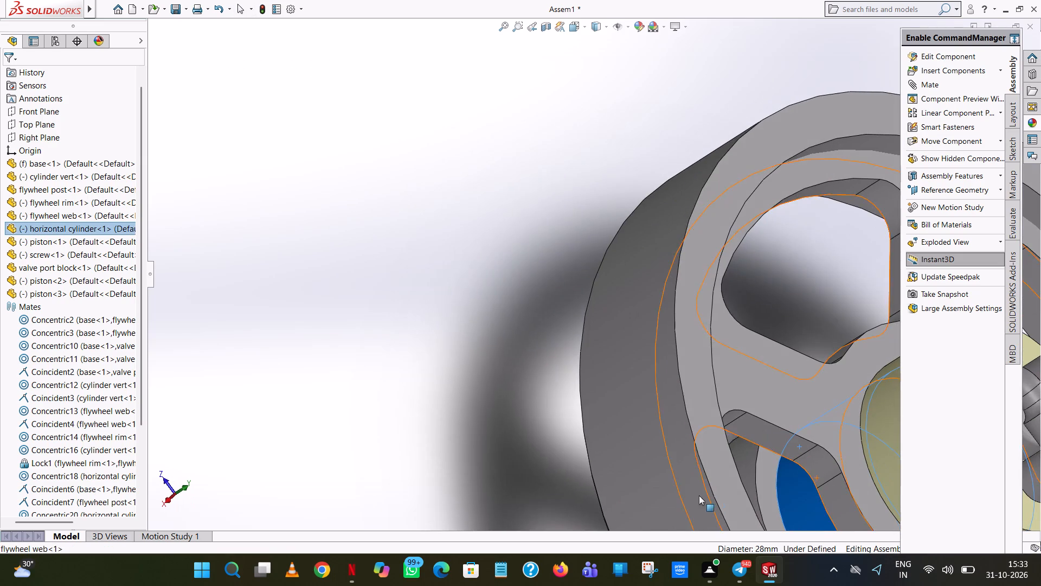
{"action": "scroll", "coordinate": [755, 466], "scroll_direction": "up", "scroll_amount": 6}
{"action": "left_click_drag", "start_coordinate": [657, 310], "coordinate": [661, 361]}
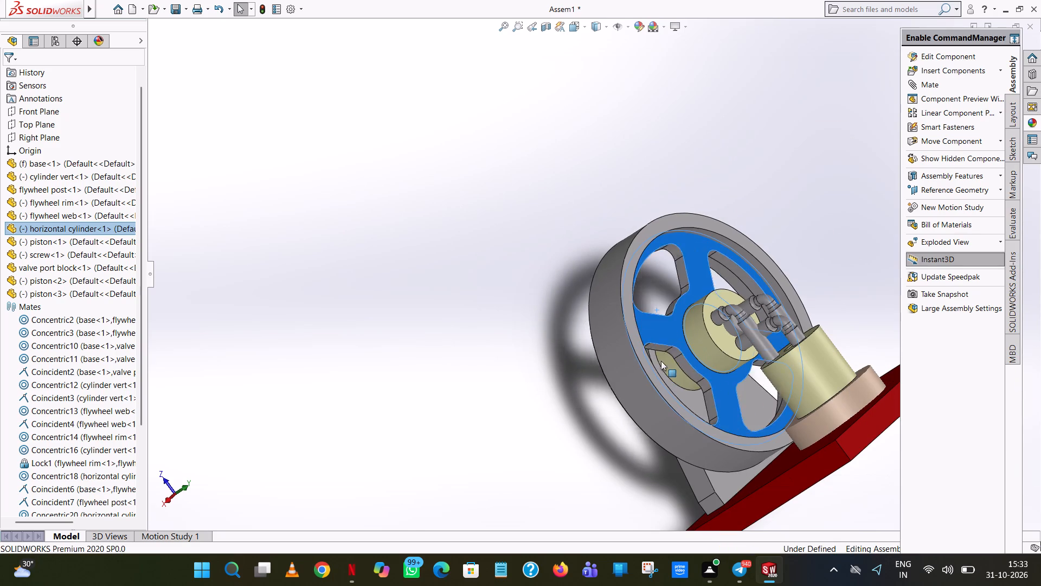
{"action": "left_click_drag", "start_coordinate": [661, 361], "coordinate": [710, 585]}
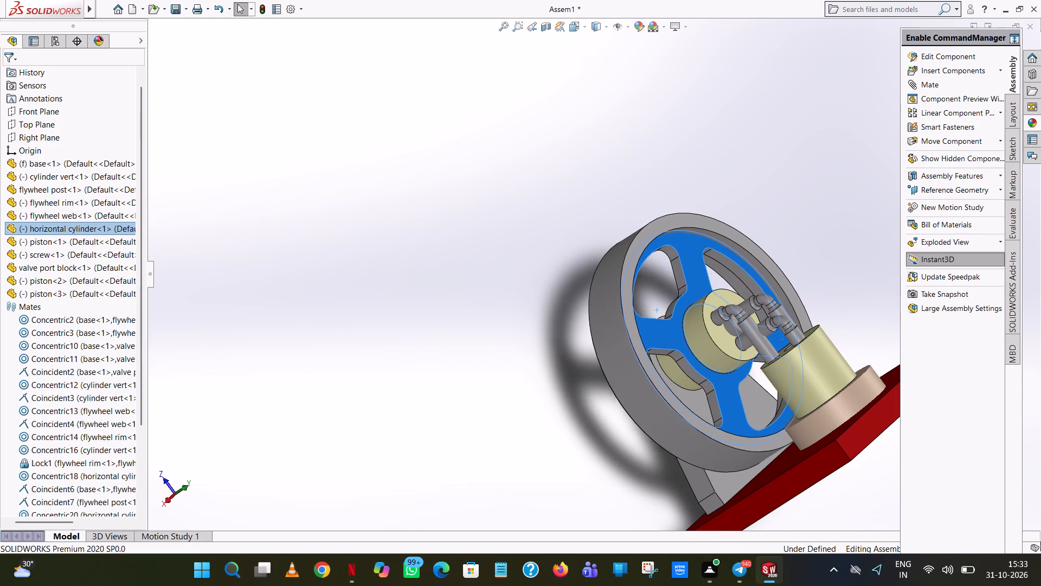
{"action": "left_click_drag", "start_coordinate": [710, 585], "coordinate": [709, 576]}
{"action": "left_click_drag", "start_coordinate": [615, 283], "coordinate": [663, 356]}
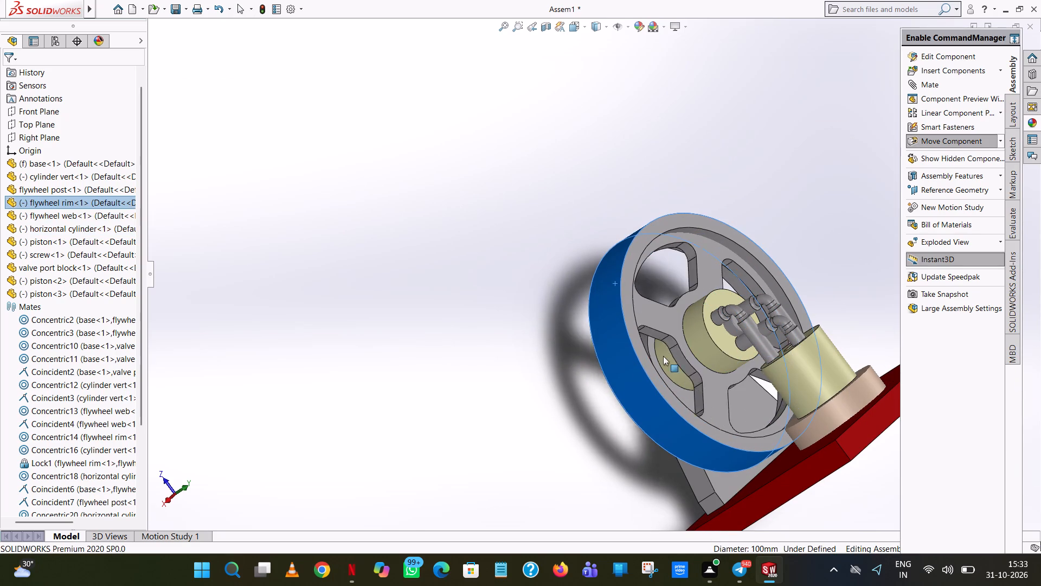
{"action": "left_click_drag", "start_coordinate": [663, 356], "coordinate": [651, 308]}
Try turning the horizontal cylinder behind the flywheel post and the vertical cylinder to examine how the elbow pistons follow.
{"action": "middle_click_drag", "start_coordinate": [544, 400], "coordinate": [659, 410]}
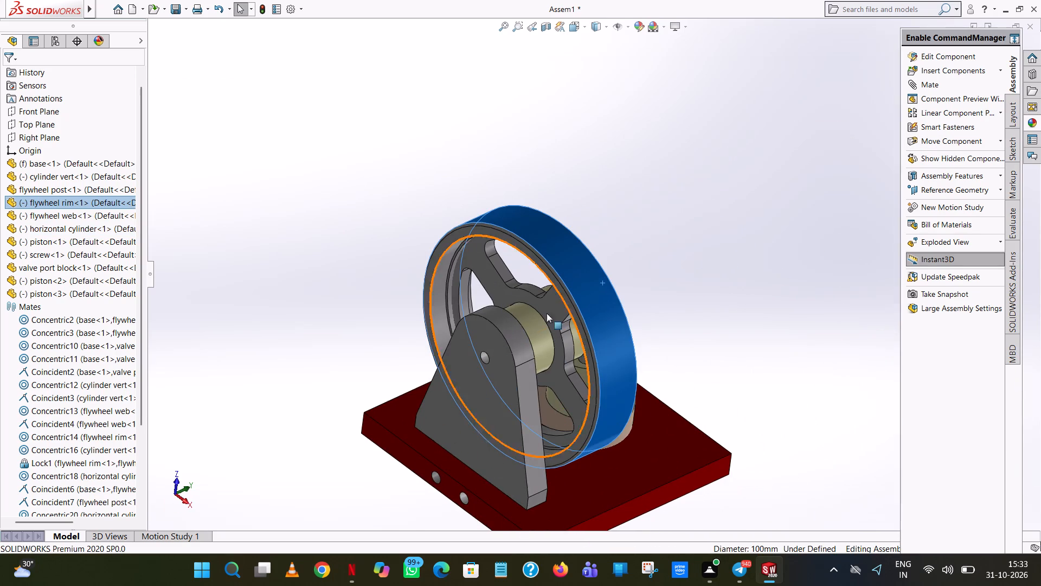
{"action": "left_click_drag", "start_coordinate": [533, 317], "coordinate": [524, 330]}
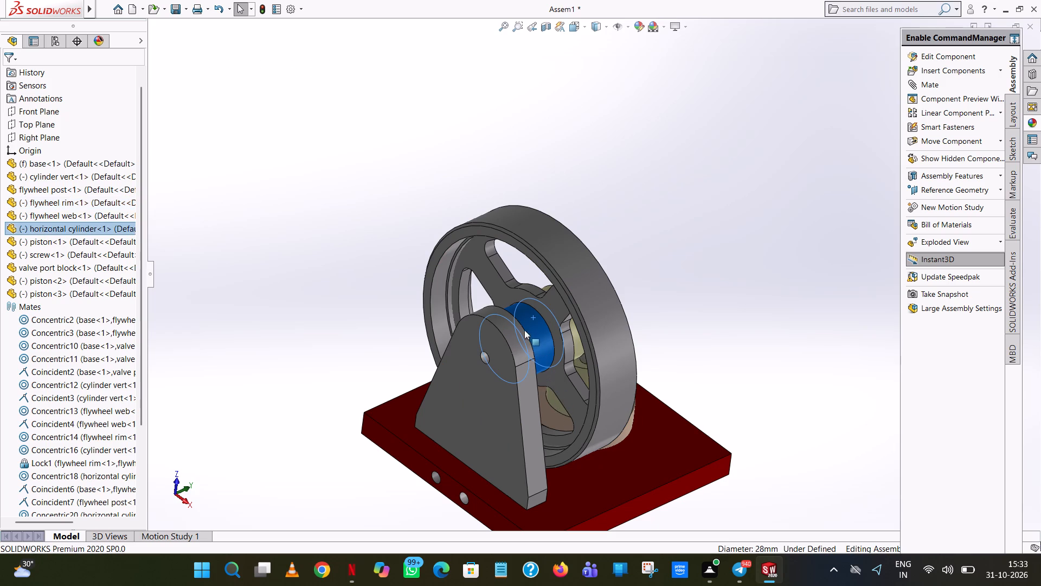
{"action": "left_click_drag", "start_coordinate": [524, 330], "coordinate": [522, 320]}
{"action": "scroll", "coordinate": [739, 316], "scroll_direction": "up", "scroll_amount": 1}
{"action": "middle_click_drag", "start_coordinate": [737, 317], "coordinate": [597, 454]}
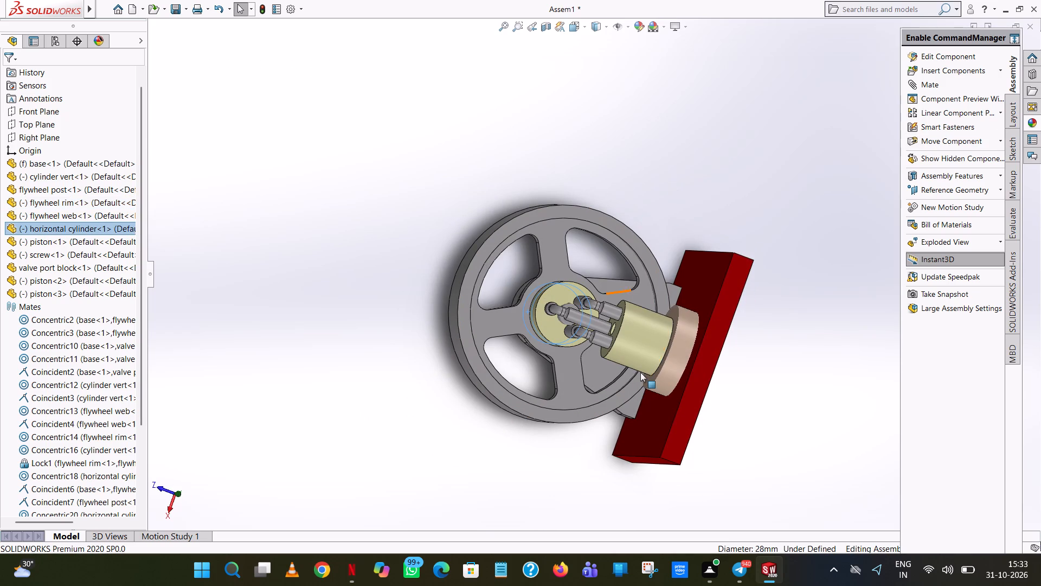
{"action": "left_click_drag", "start_coordinate": [651, 339], "coordinate": [608, 585]}
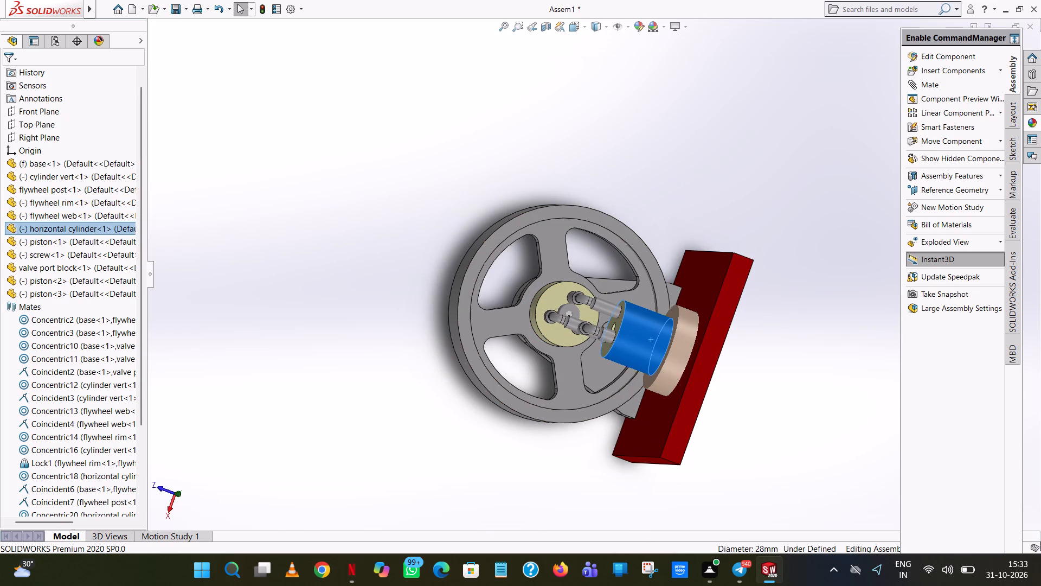
{"action": "left_click_drag", "start_coordinate": [608, 585], "coordinate": [605, 583]}
{"action": "middle_click_drag", "start_coordinate": [737, 336], "coordinate": [792, 295]}
{"action": "scroll", "coordinate": [760, 324], "scroll_direction": "up", "scroll_amount": 1}
{"action": "left_click", "coordinate": [631, 117]}
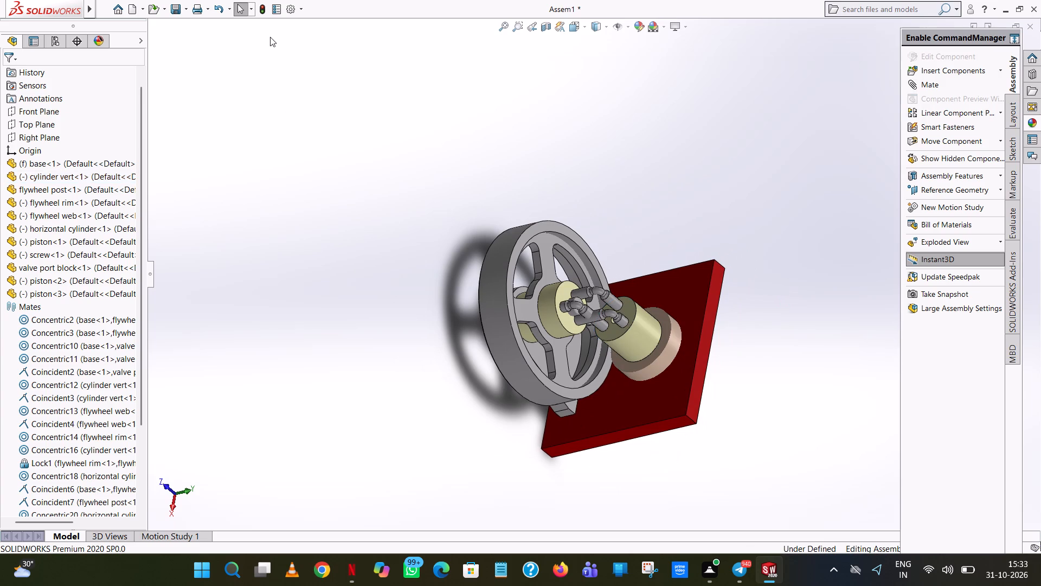
Rebuild and save the assembly as a SOLIDWORKS assembly named Assem1 in the elbow engine assembly folder.
{"action": "left_click", "coordinate": [175, 7]}
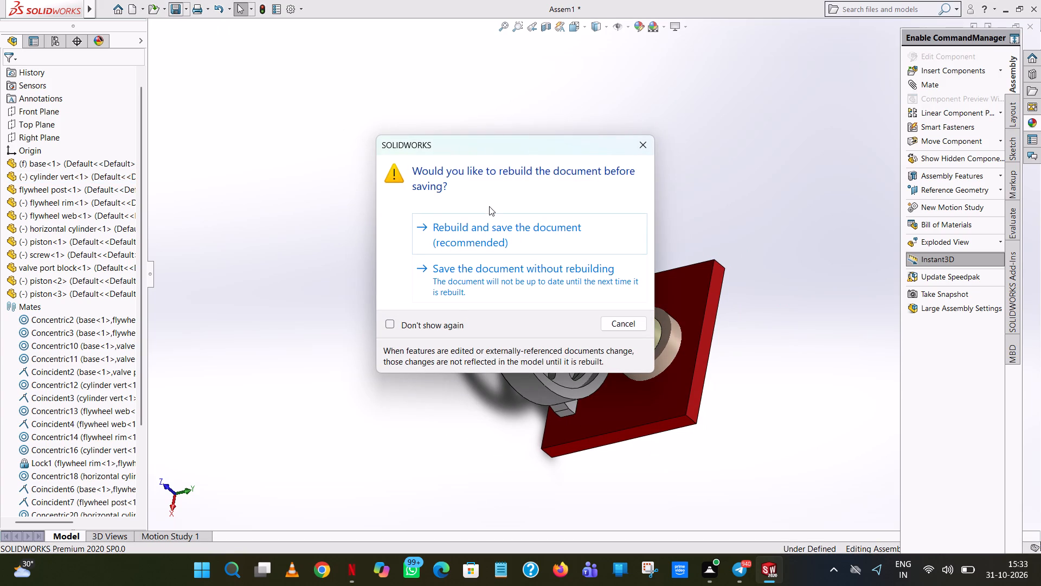
{"action": "left_click", "coordinate": [478, 228]}
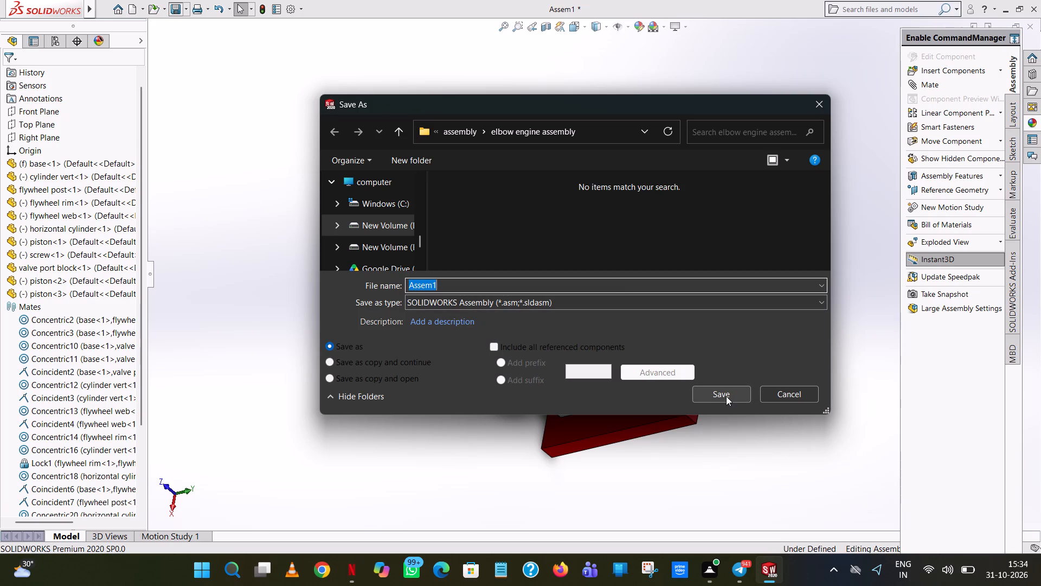
{"action": "left_click", "coordinate": [741, 393]}
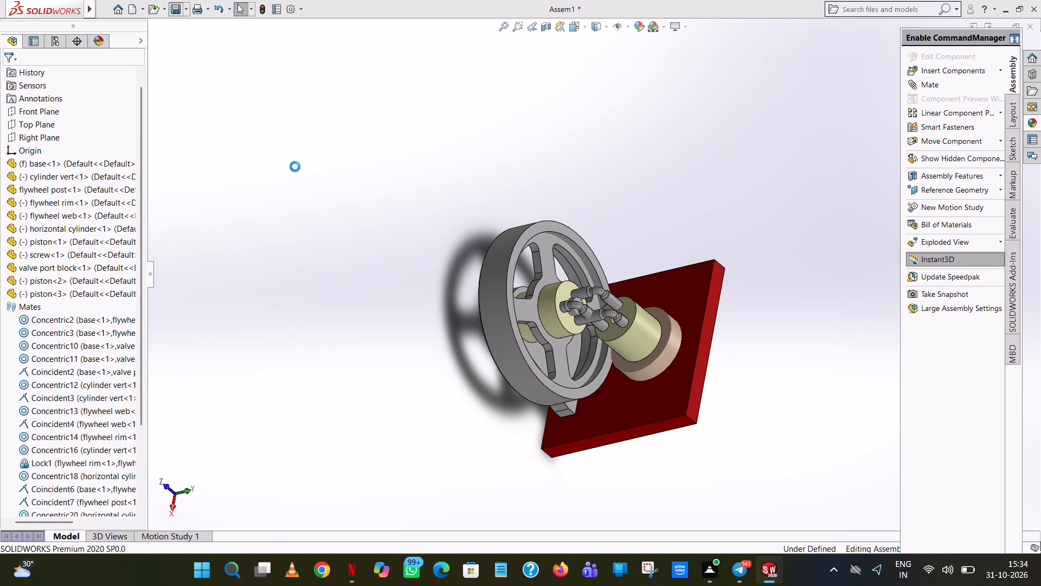
Export the assembly as a PDF named Assem1 in the elbow engine assembly folder.
{"action": "left_click", "coordinate": [185, 8]}
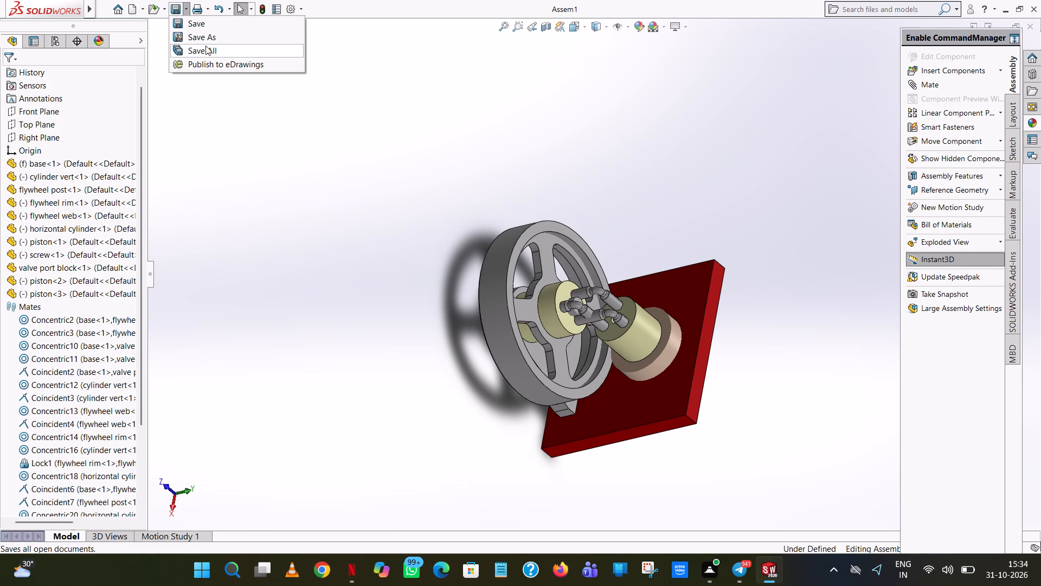
{"action": "left_click", "coordinate": [211, 36]}
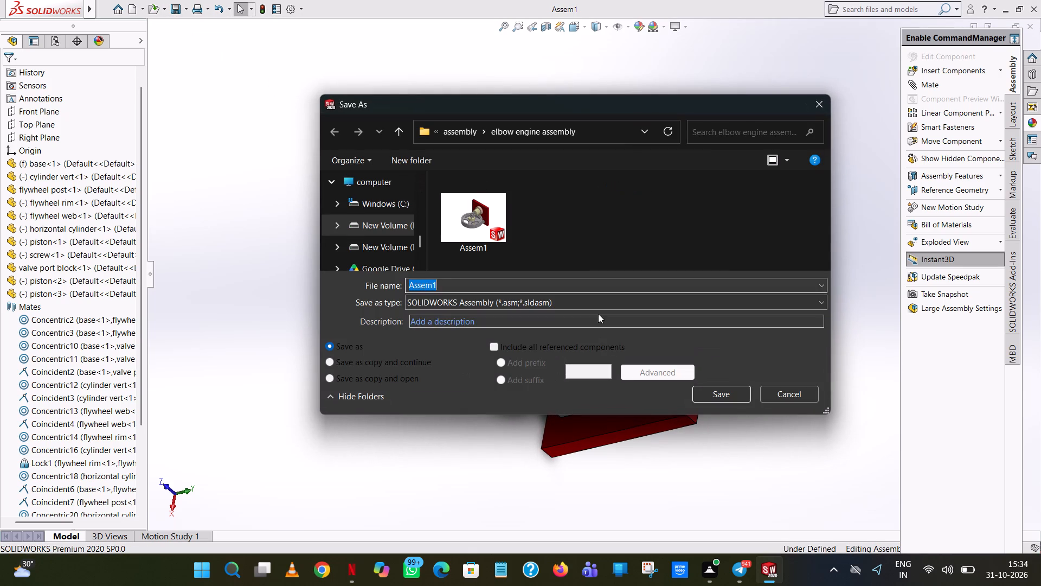
{"action": "left_click", "coordinate": [590, 299]}
{"action": "left_click", "coordinate": [562, 104]}
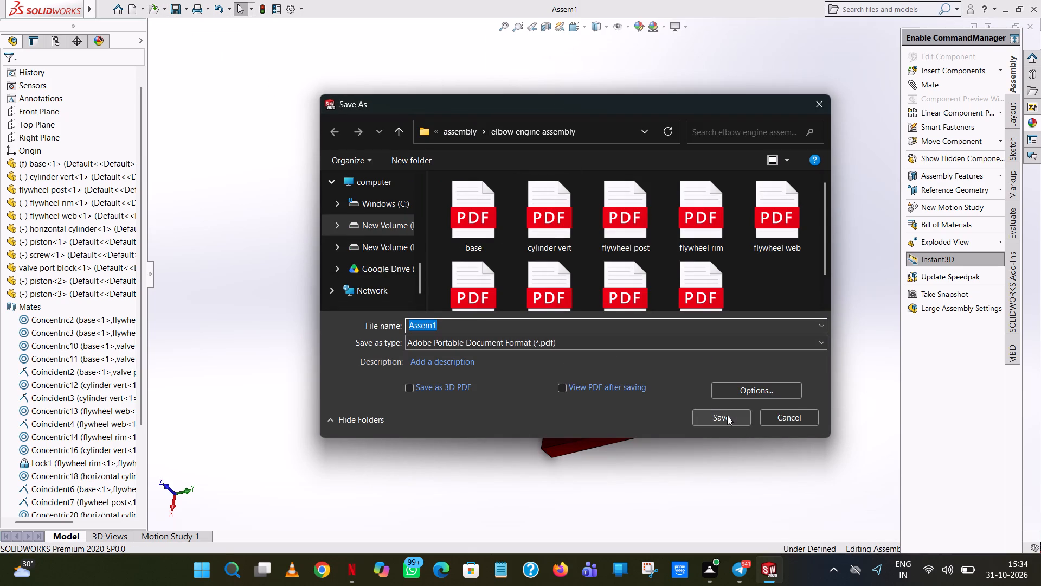
{"action": "left_click", "coordinate": [727, 416]}
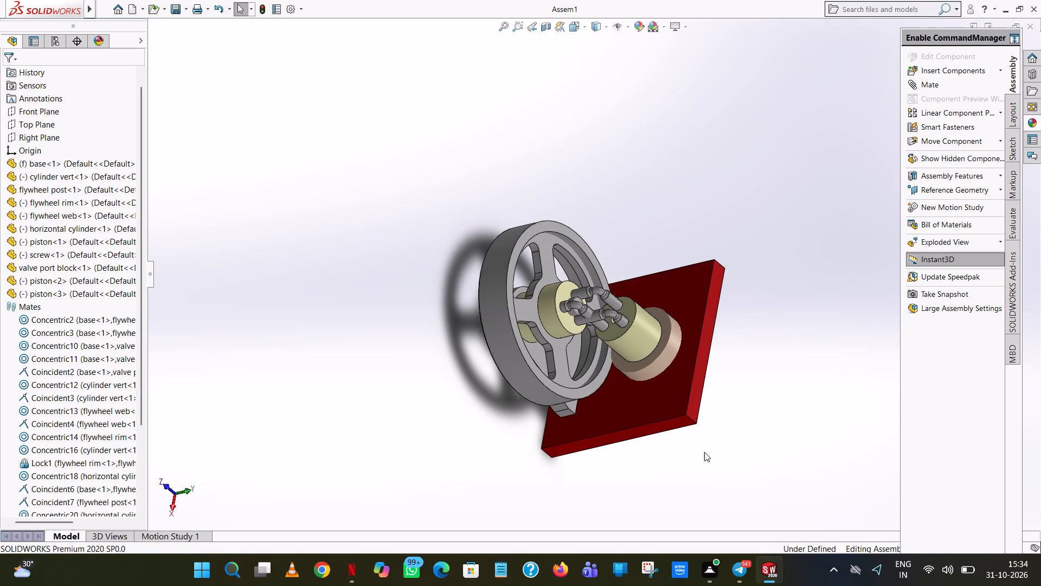